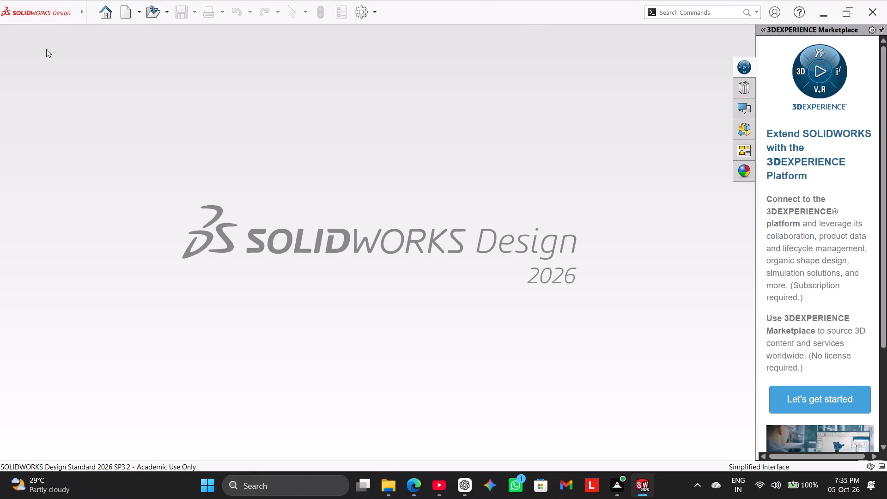
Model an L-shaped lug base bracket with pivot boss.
Create a new part document.
left_click(125, 10)
left_click(235, 192)
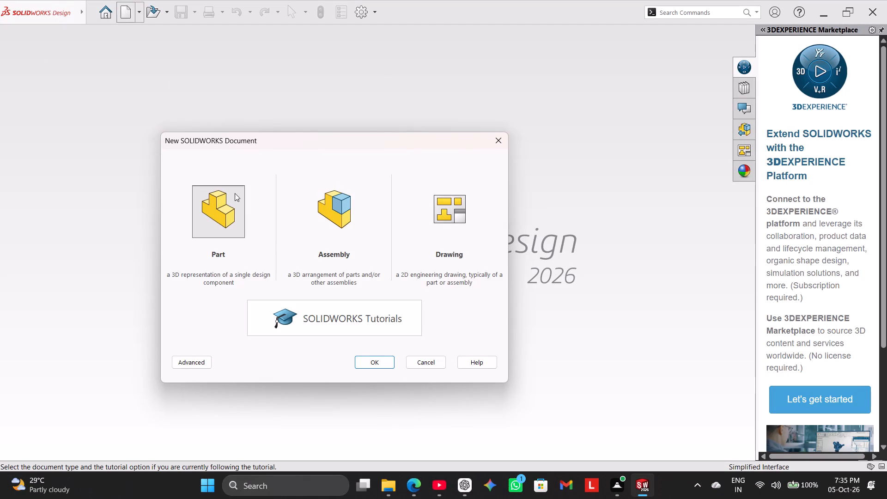
left_click(385, 362)
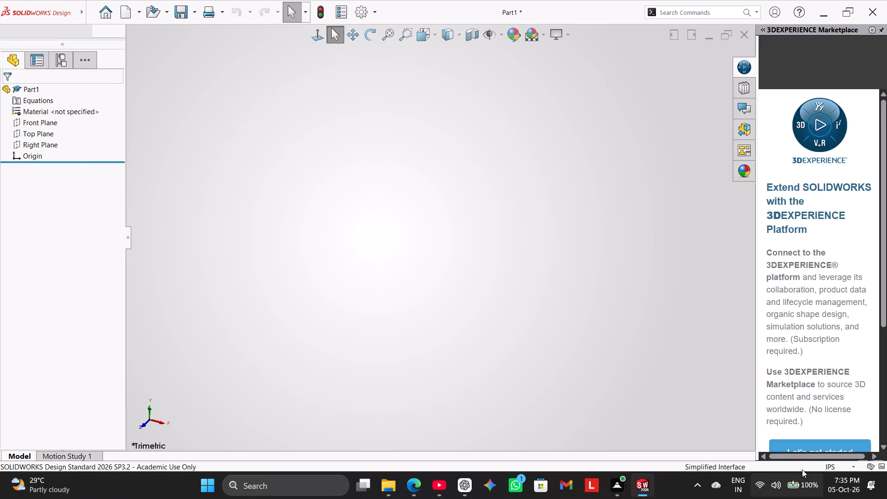
Set the part's unit system to MMGS.
left_click(818, 463)
left_click(818, 466)
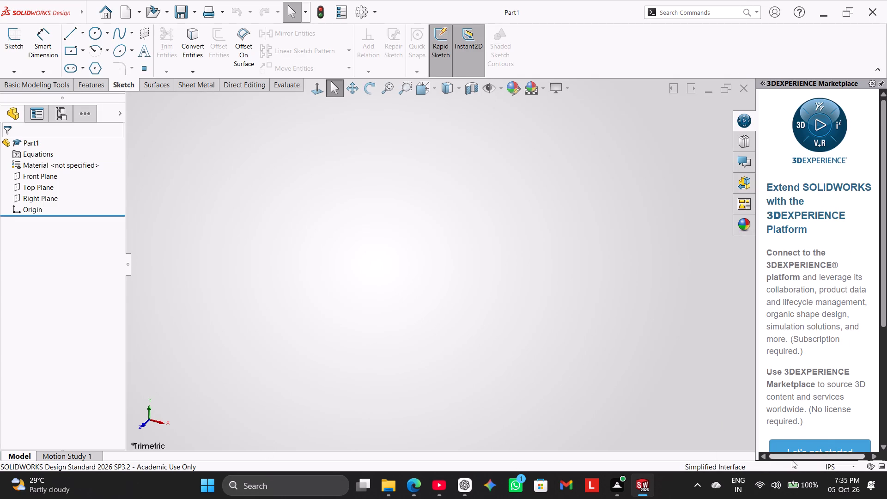
left_click(814, 467)
left_click(779, 426)
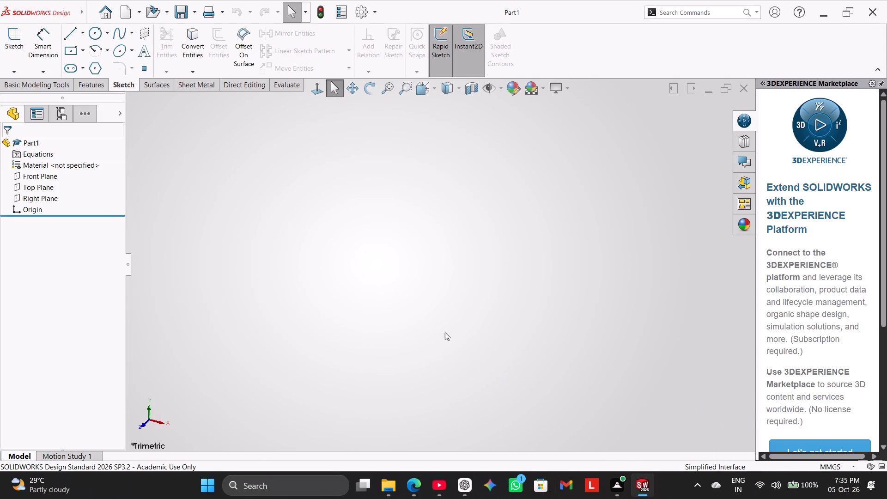
Change the viewport's scene to a plain white background.
left_click(525, 89)
left_click(532, 94)
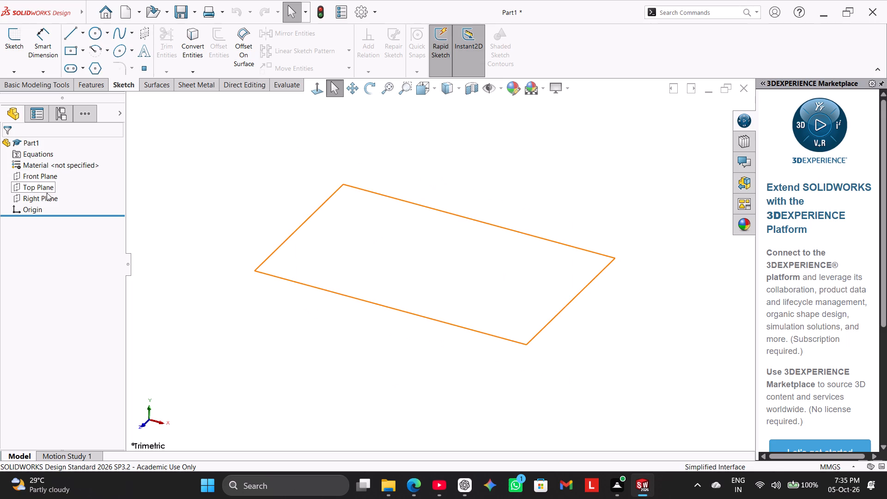
Start a new sketch on the Right Plane.
left_click(48, 197)
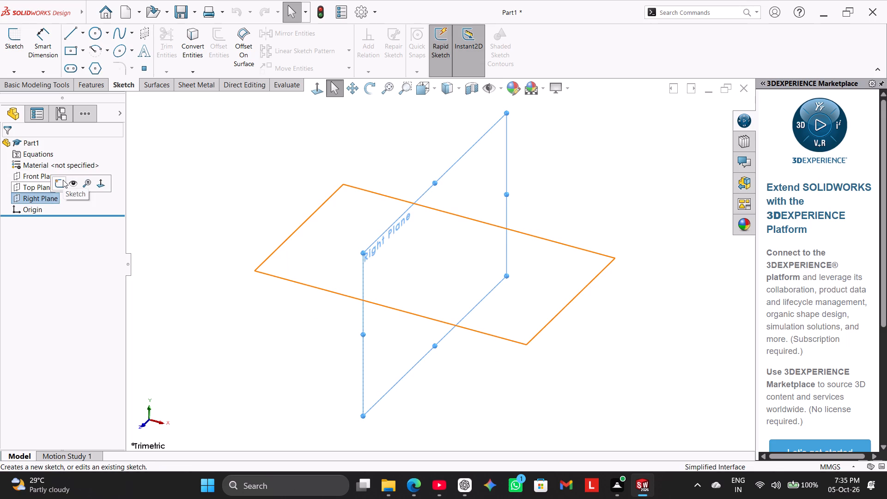
left_click(63, 180)
left_click(207, 171)
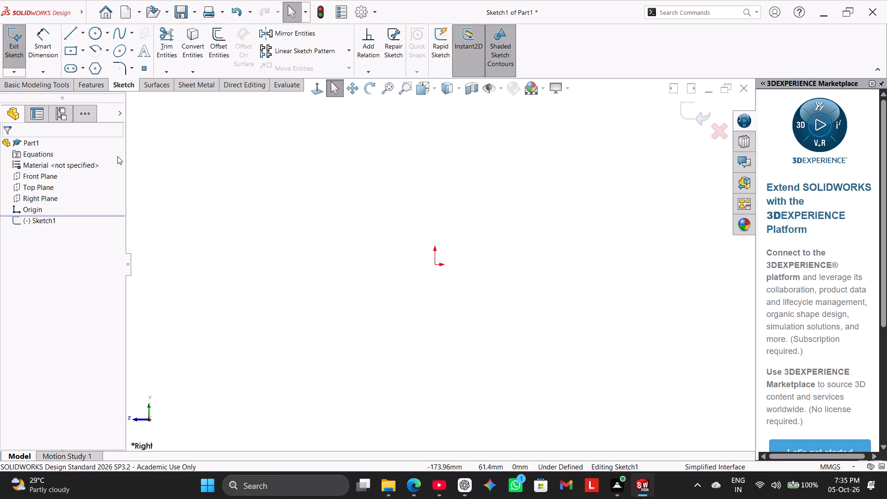
Sketch a closed L-shaped line profile from the origin, about 81 mm wide and 97 mm tall, with a small lip at its top.
left_click(77, 31)
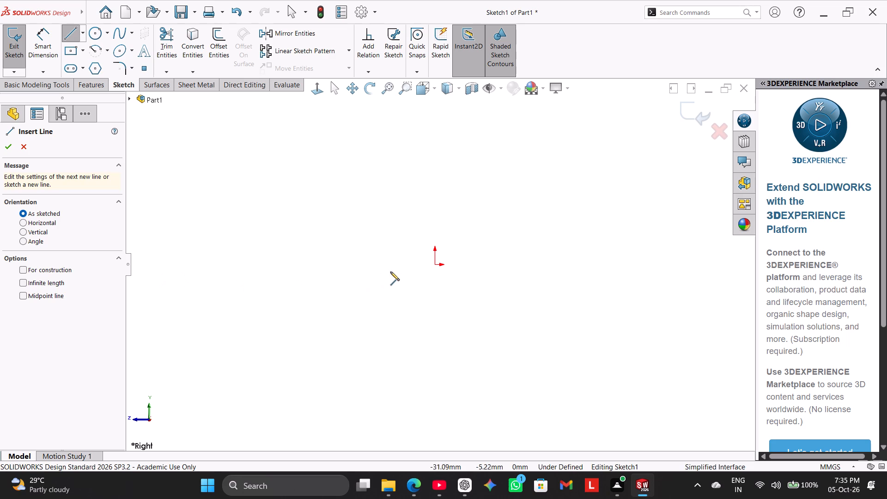
left_click(434, 265)
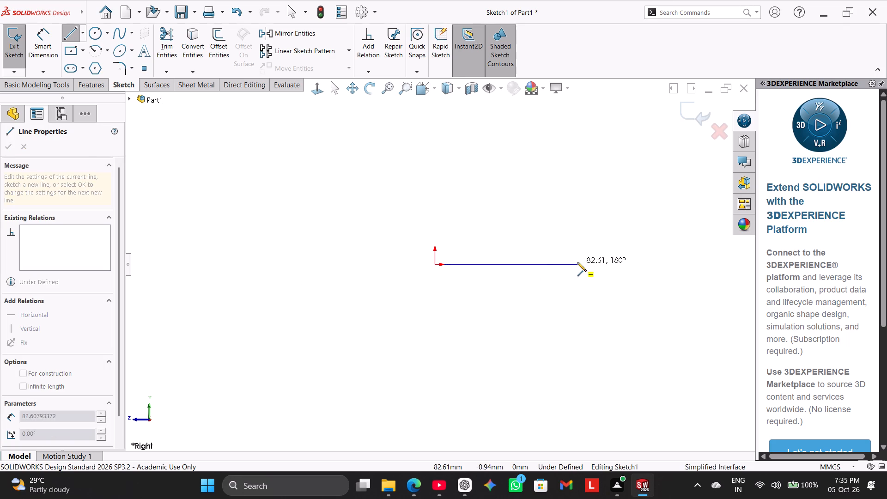
left_click(575, 267)
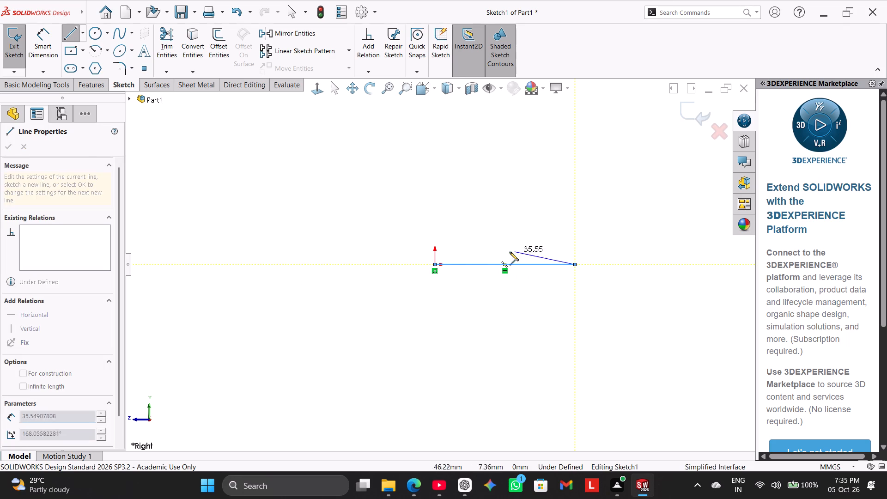
left_click(575, 233)
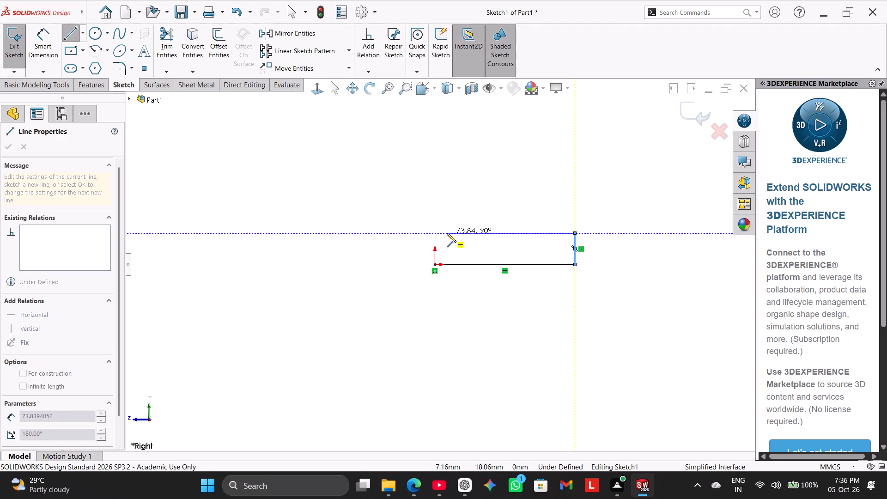
left_click_drag(464, 233, 464, 227)
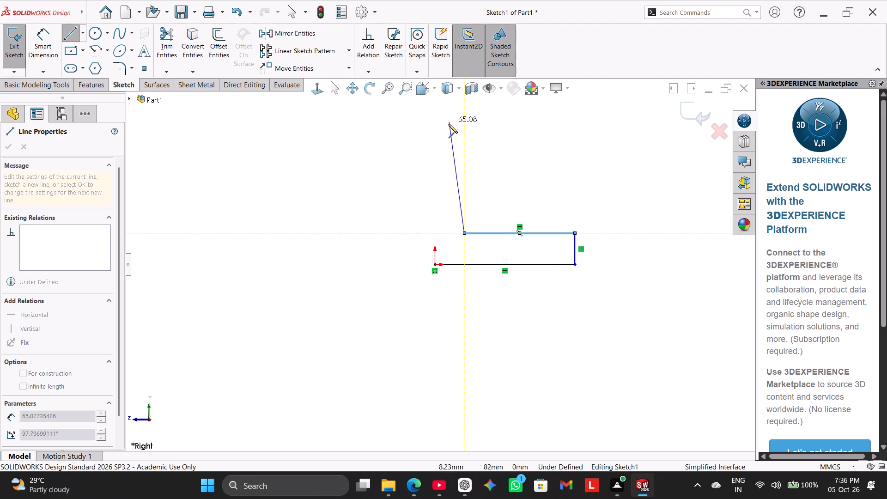
scroll(460, 125, "down", 4)
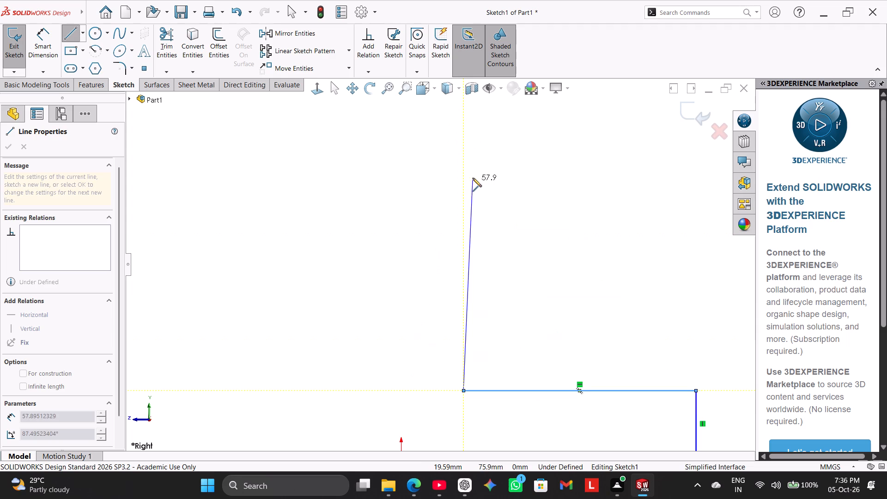
left_click(466, 153)
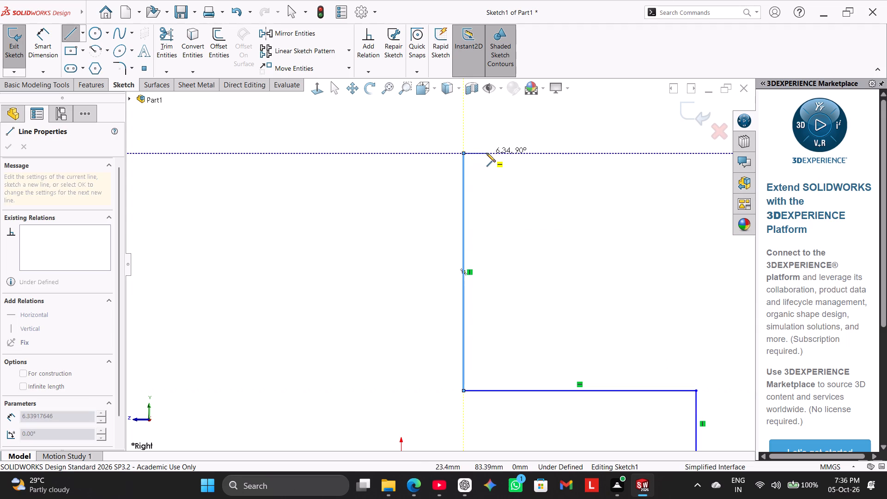
left_click(486, 153)
left_click(487, 103)
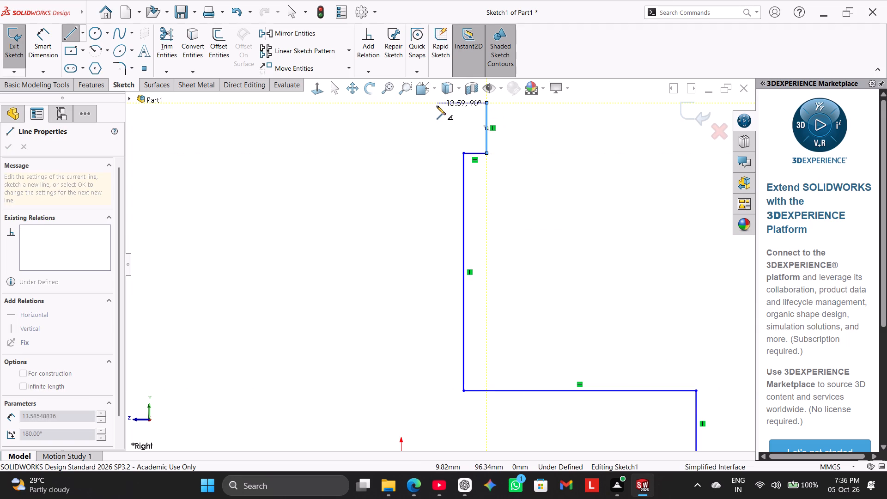
left_click(421, 102)
scroll(431, 220, "up", 3)
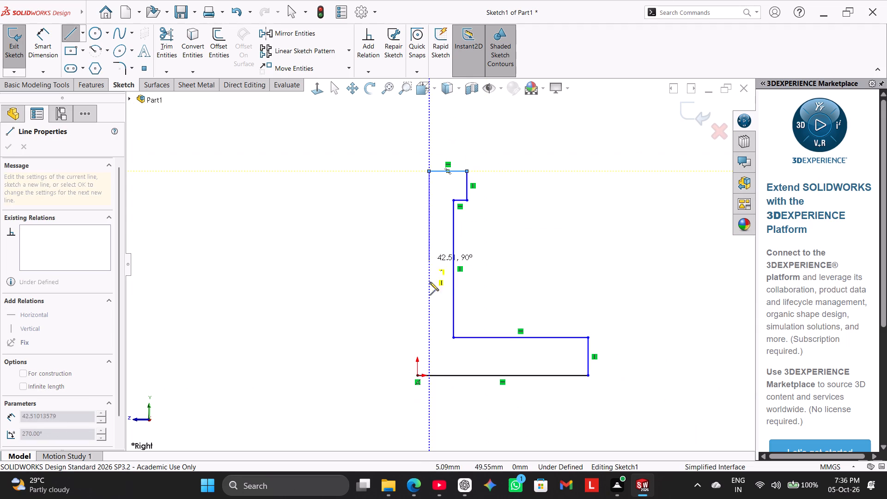
left_click(418, 374)
right_click(356, 266)
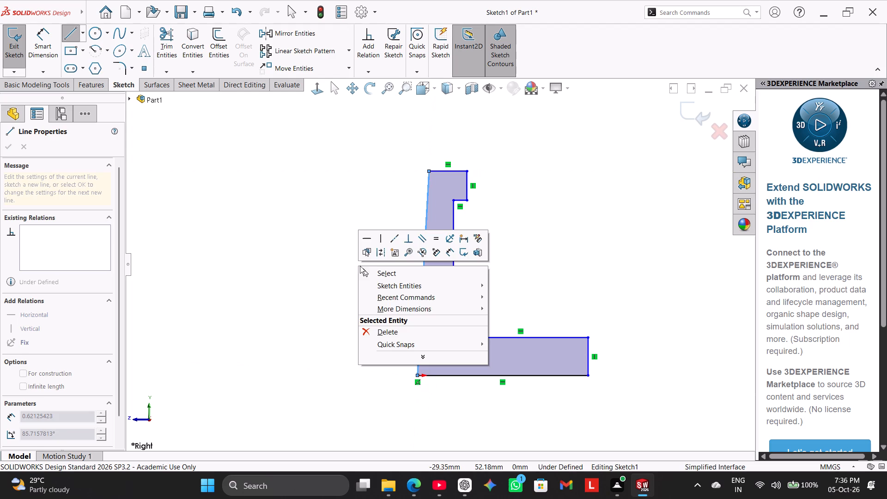
left_click(366, 268)
Add a vertical relation to the slanted outer line that runs from the origin to the profile's top.
right_click(424, 249)
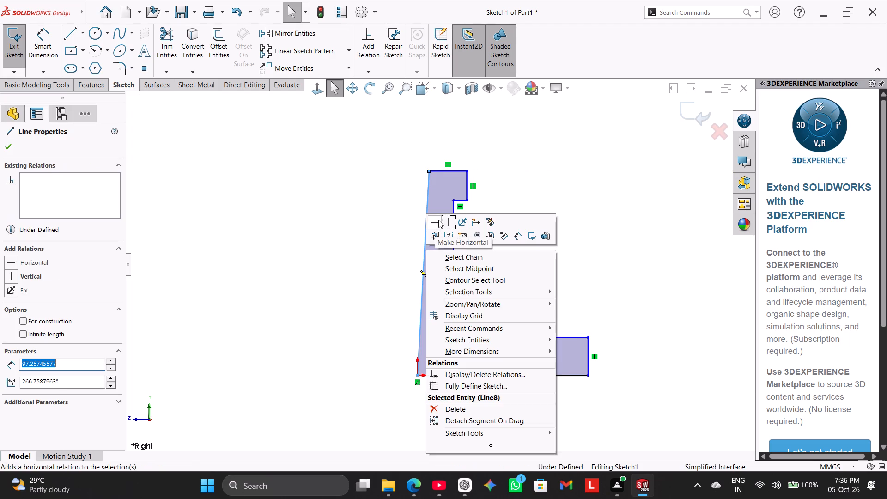
left_click(448, 219)
left_click(384, 212)
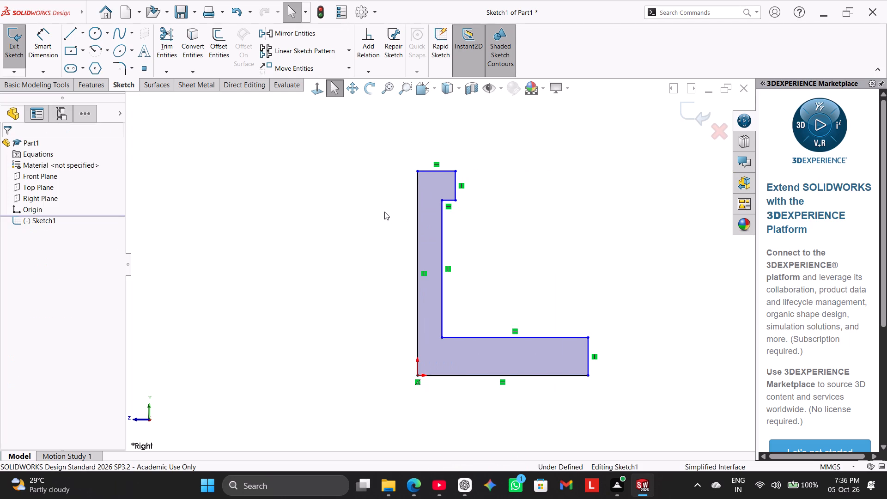
Dimension the profile's foot with a bottom edge of 30 mm and an end height of 10 mm.
left_click(46, 33)
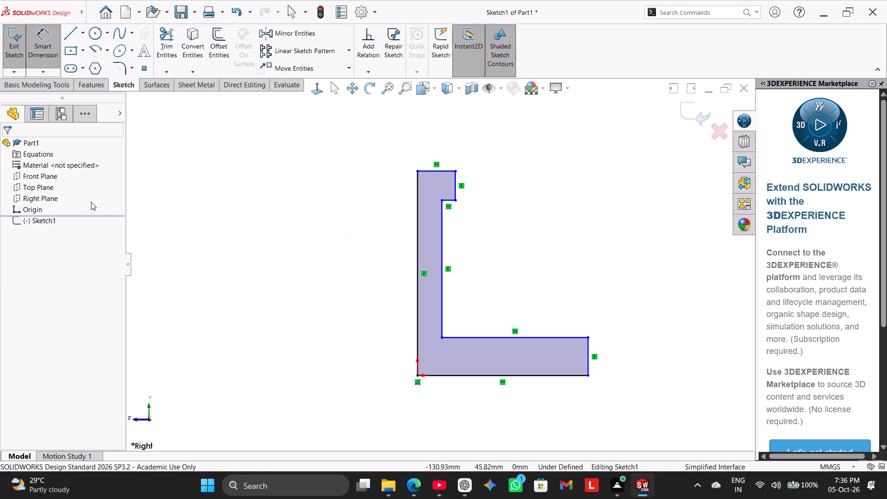
left_click(552, 374)
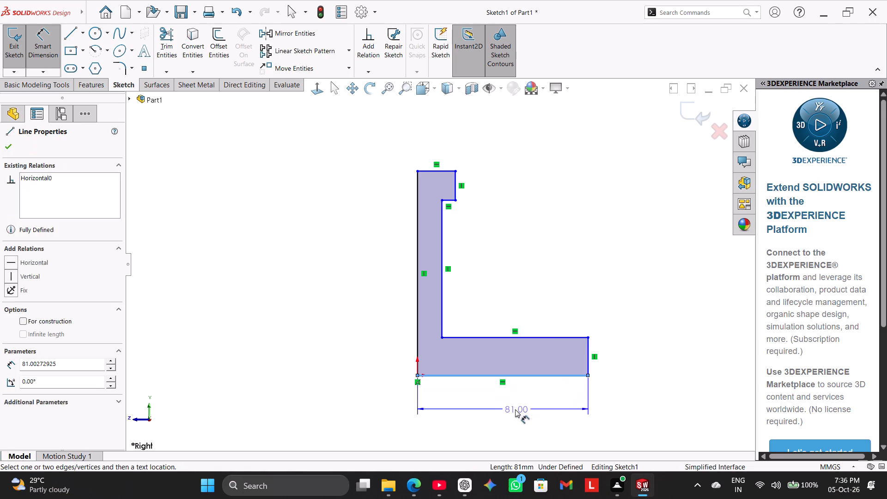
left_click(513, 409)
type("30")
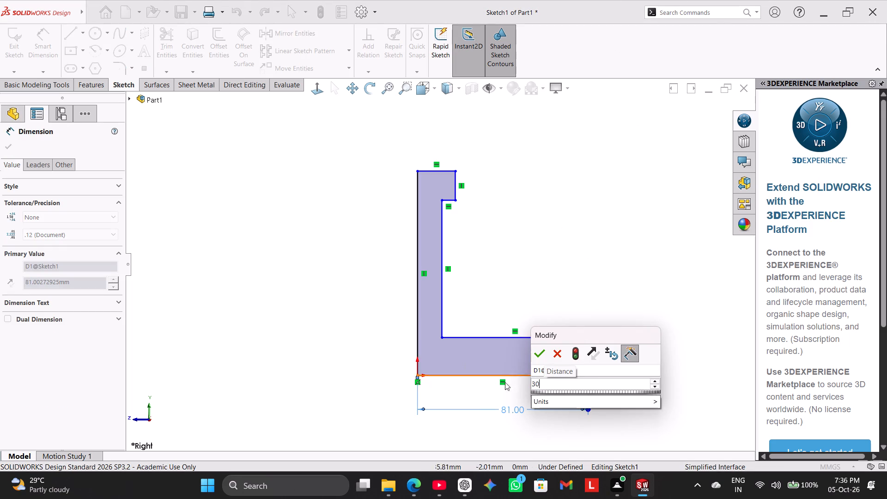
left_click(536, 358)
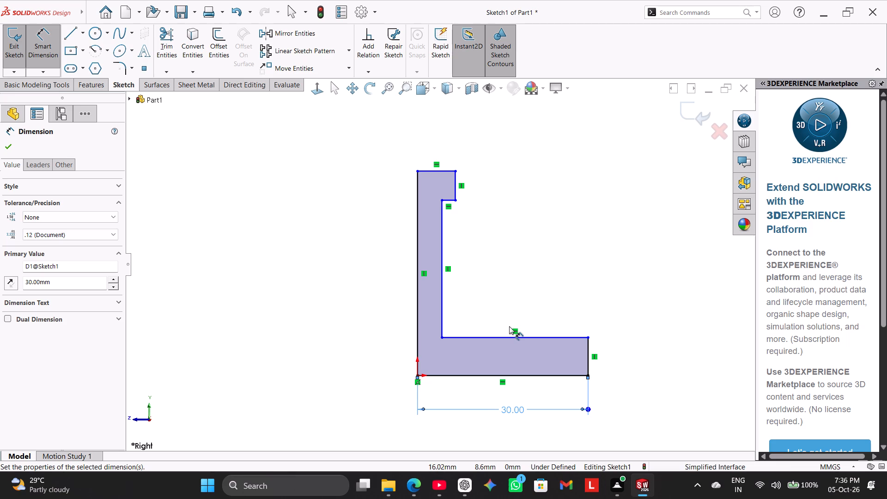
left_click(587, 354)
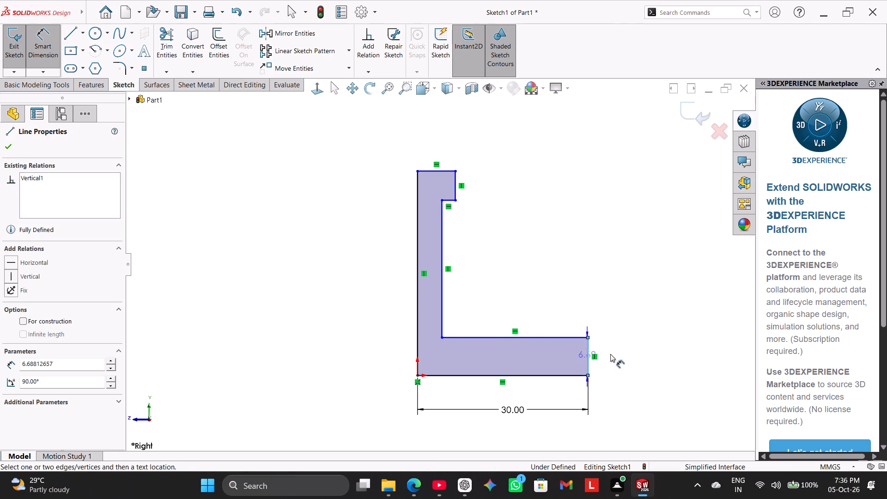
left_click(611, 354)
type("10")
key("Return")
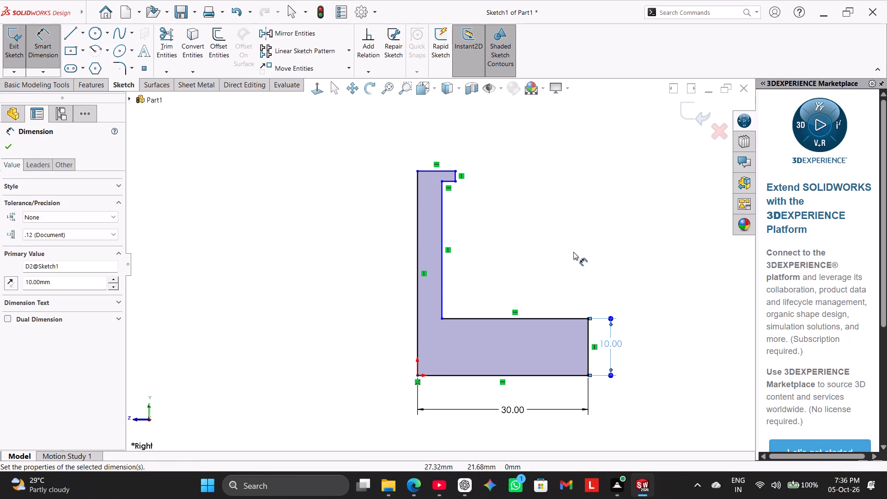
Dimension the foot's upper horizontal edge at 23 mm.
left_click_drag(551, 317, 550, 311)
left_click(547, 286)
type("23")
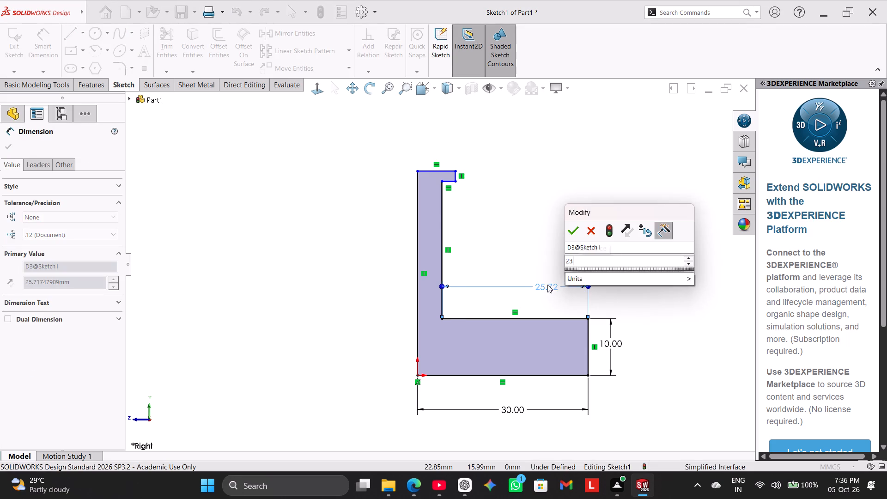
key("Return")
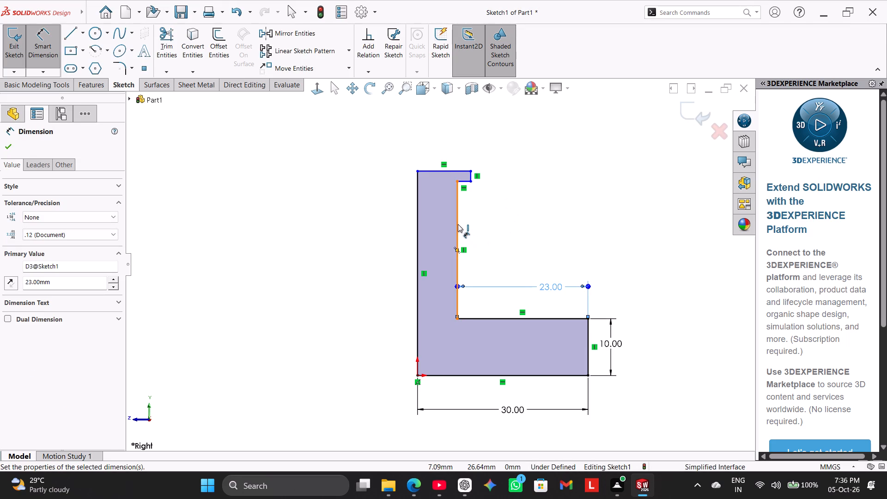
Dimension the distance from the bottom edge to the underside of the top lip at 55 mm.
left_click(464, 183)
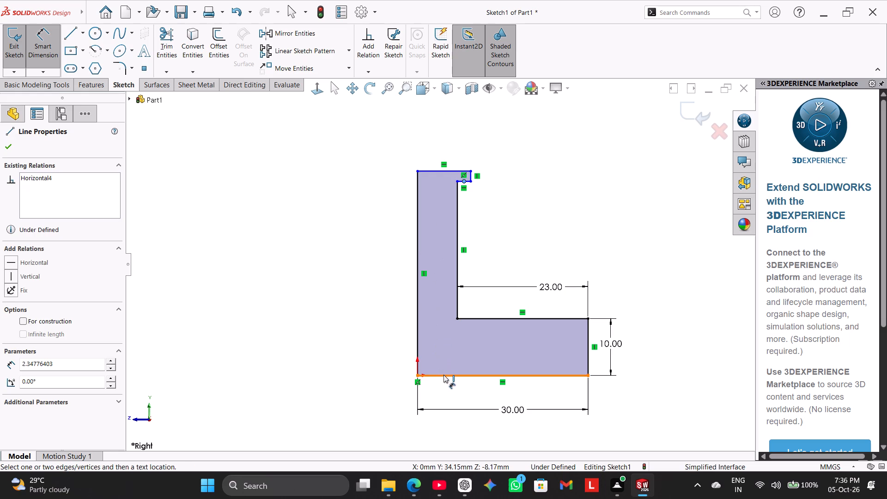
left_click_drag(443, 375, 434, 369)
left_click(384, 290)
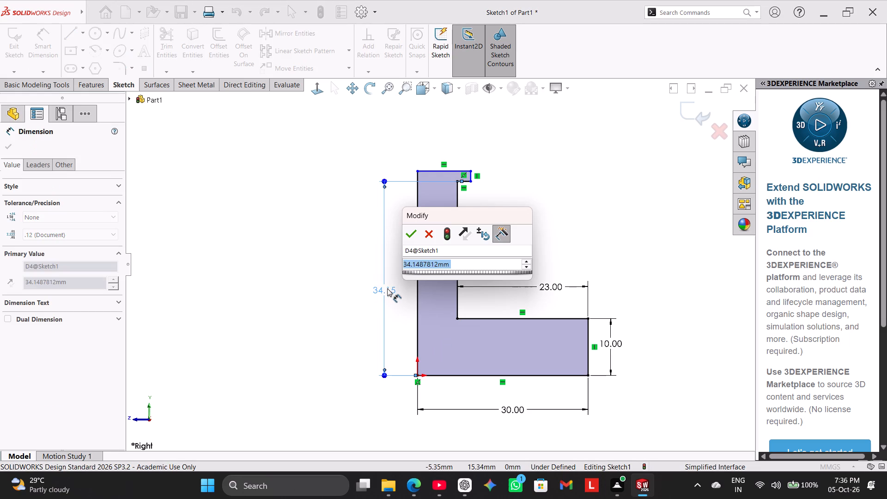
type("55")
key("Return")
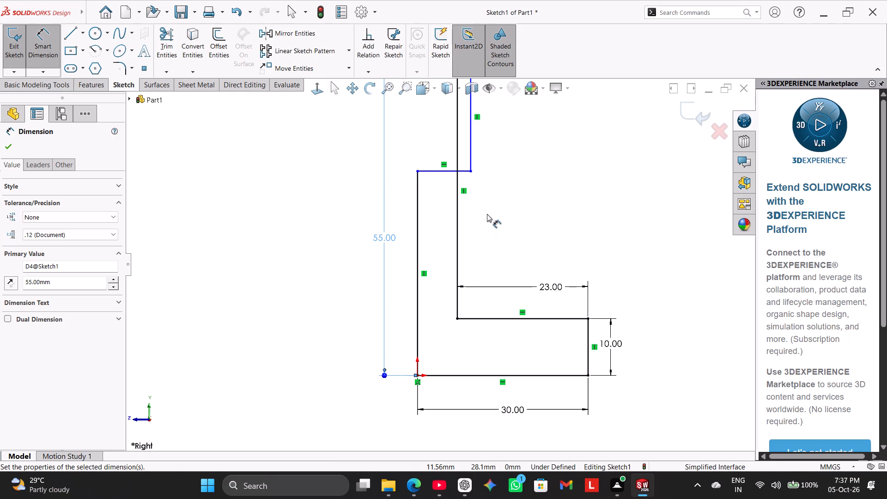
scroll(495, 207, "up", 2)
scroll(495, 199, "down", 1)
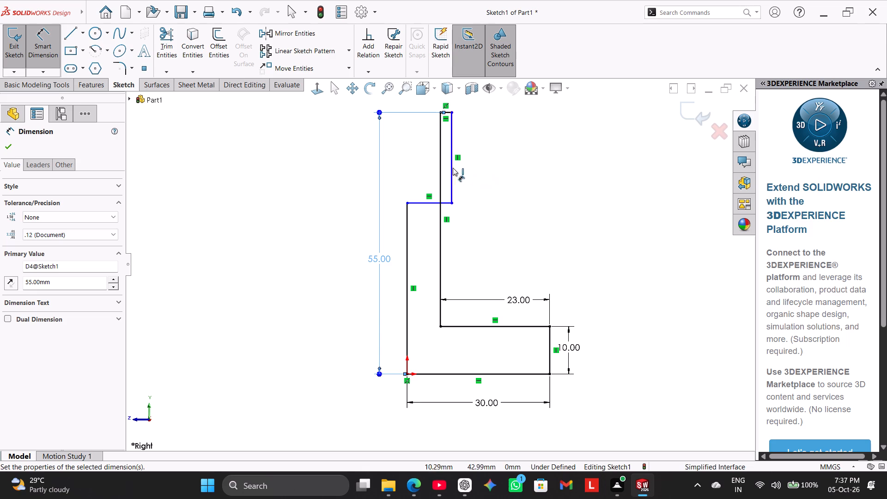
right_click(354, 170)
left_click(388, 204)
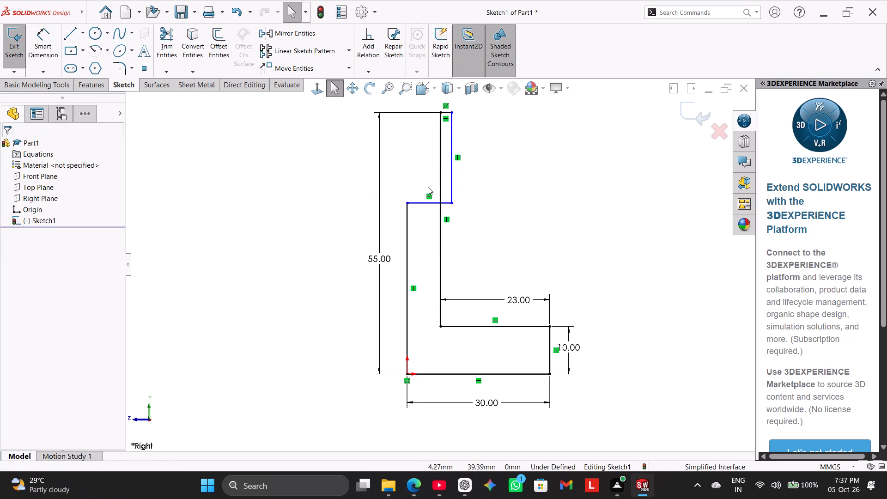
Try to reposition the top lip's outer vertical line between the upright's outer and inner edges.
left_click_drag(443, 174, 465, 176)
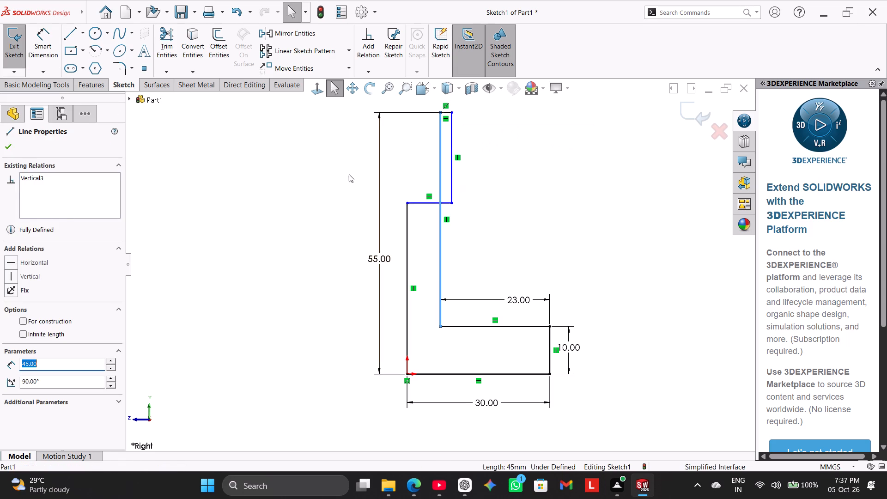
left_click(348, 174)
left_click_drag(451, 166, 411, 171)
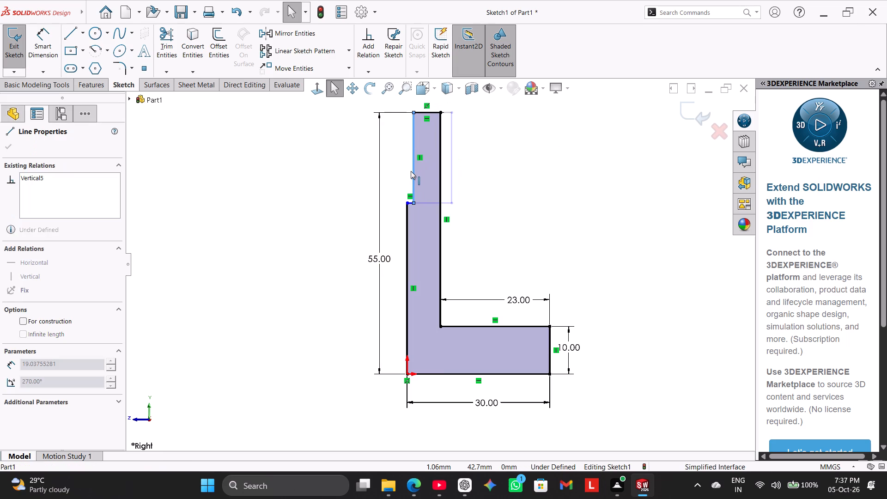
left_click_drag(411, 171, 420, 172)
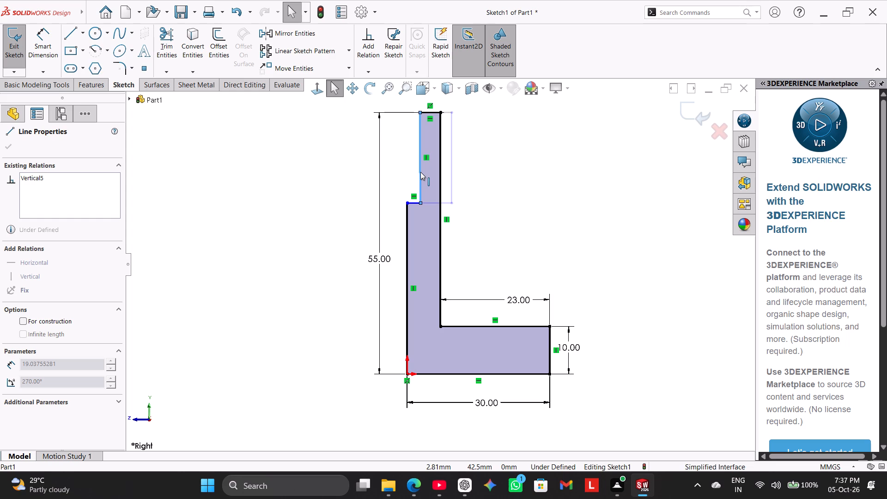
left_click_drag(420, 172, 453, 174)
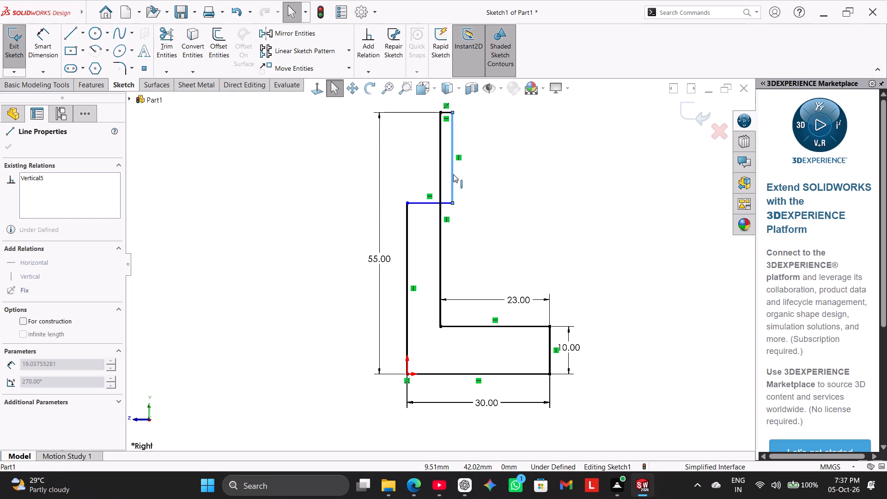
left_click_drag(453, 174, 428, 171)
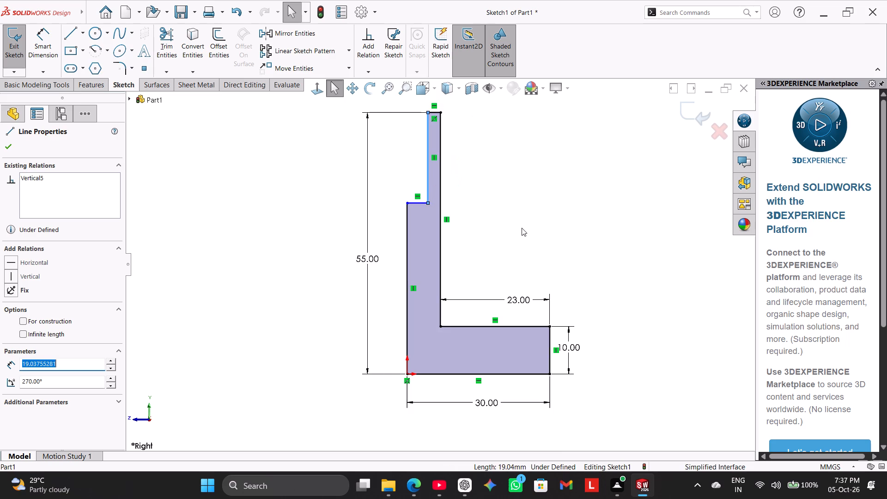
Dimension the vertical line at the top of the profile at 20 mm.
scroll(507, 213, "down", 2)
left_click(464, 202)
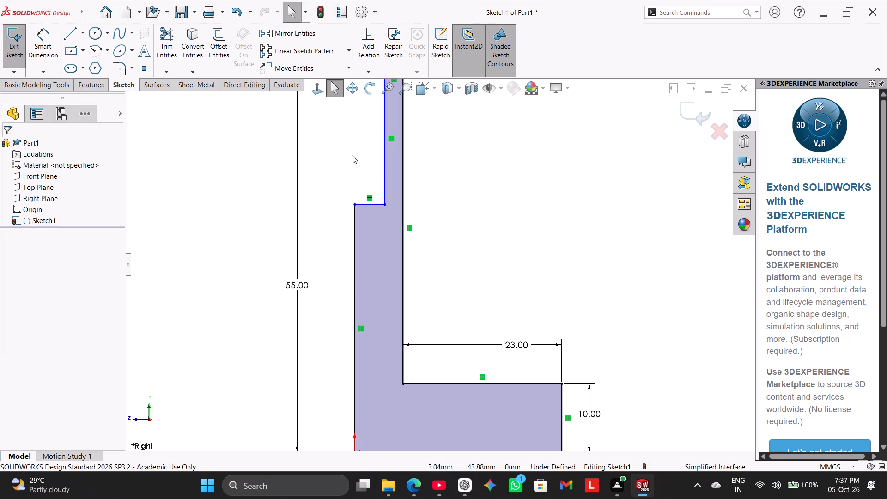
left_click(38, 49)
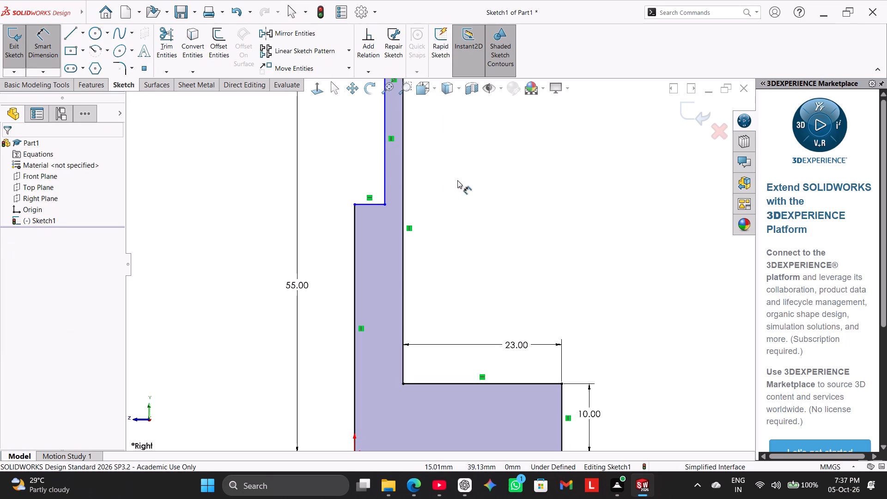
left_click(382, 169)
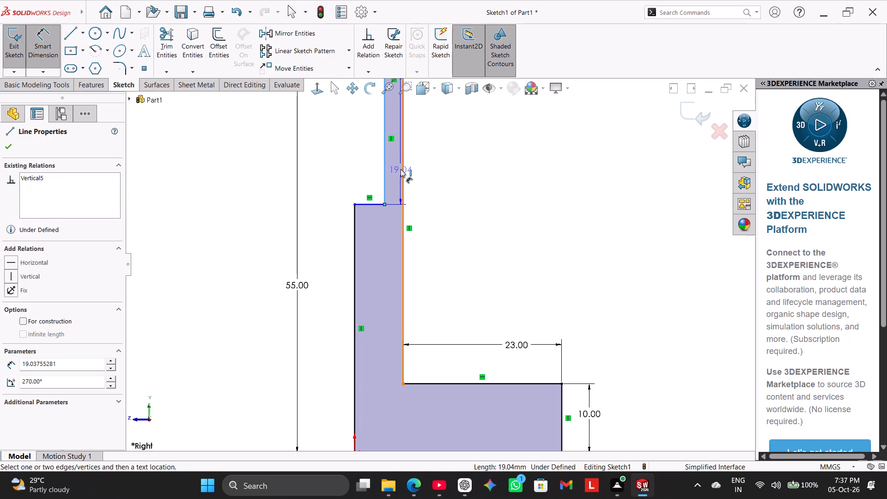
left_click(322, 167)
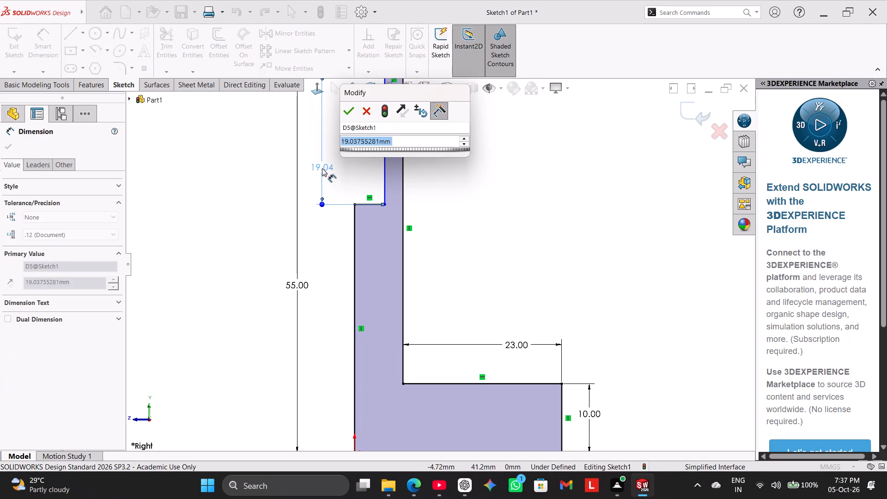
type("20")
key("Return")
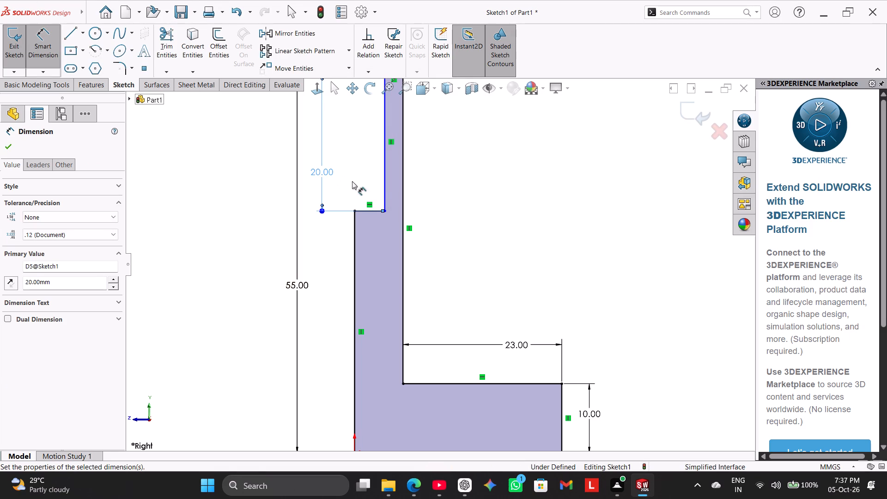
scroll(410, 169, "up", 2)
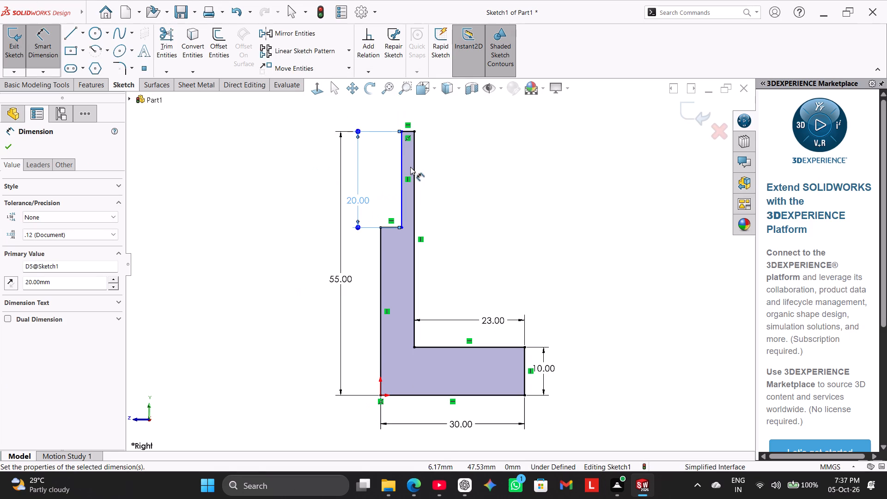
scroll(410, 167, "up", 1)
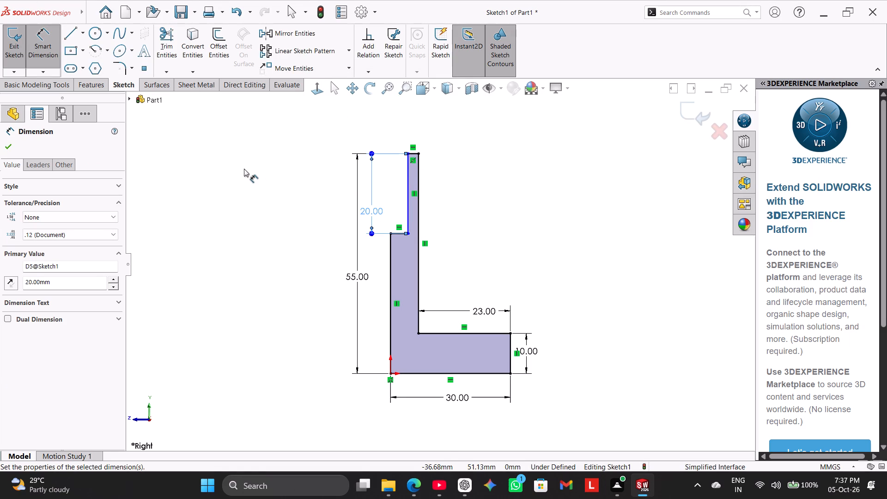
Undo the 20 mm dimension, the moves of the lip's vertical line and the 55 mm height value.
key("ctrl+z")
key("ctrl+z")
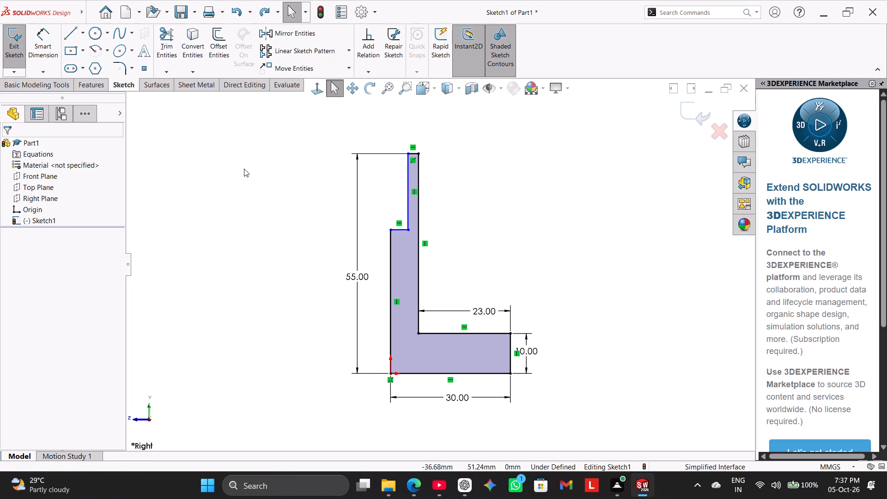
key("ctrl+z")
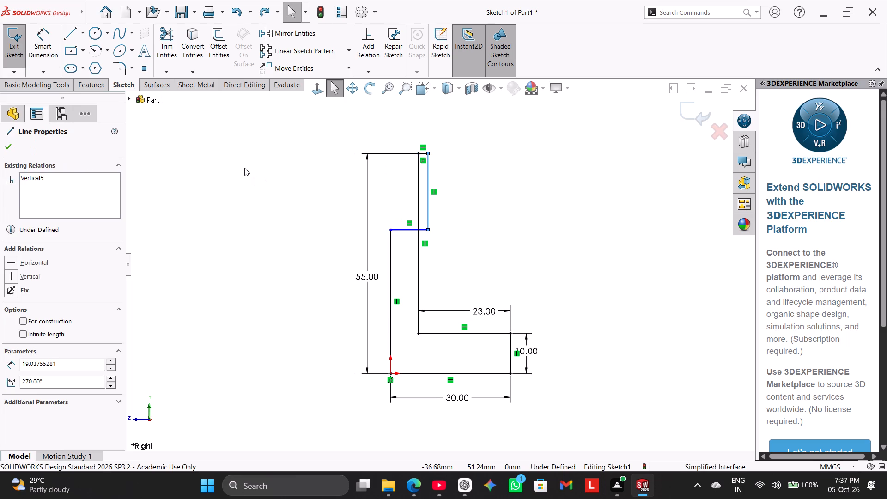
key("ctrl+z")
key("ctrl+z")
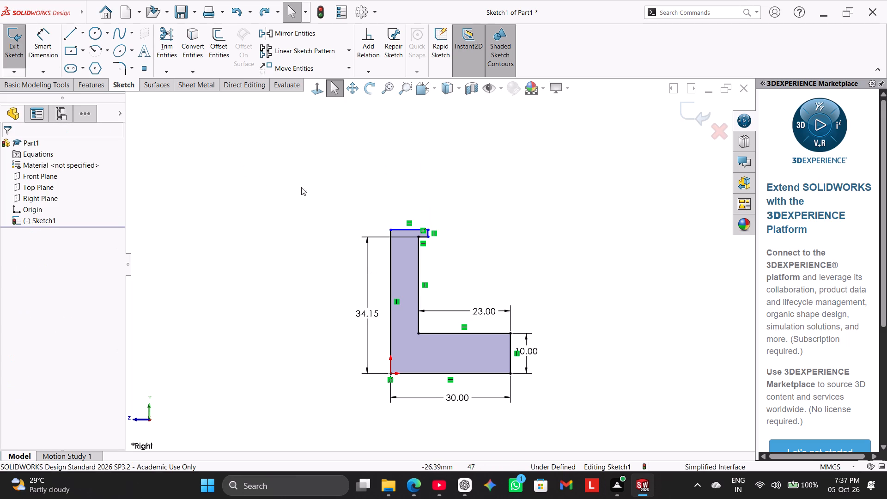
Stretch the profile's top edge upward until the lip is about 24 mm tall.
left_click(434, 196)
left_click_drag(416, 229, 407, 190)
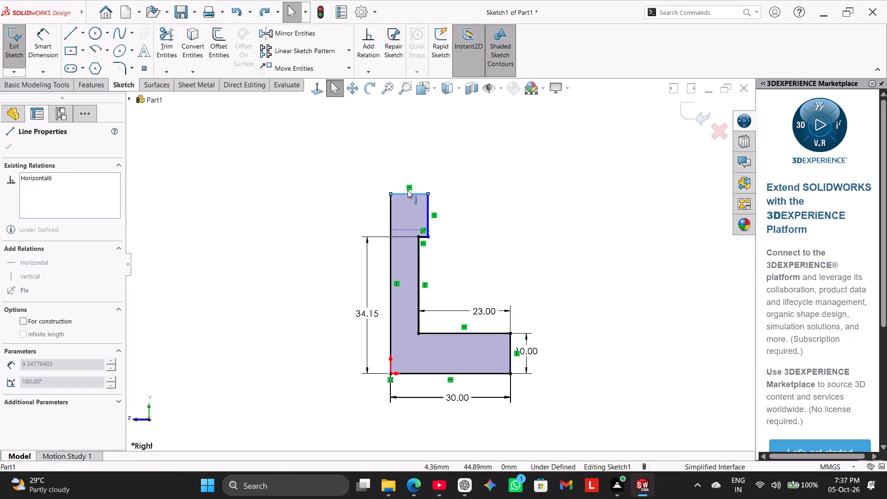
left_click_drag(407, 190, 407, 141)
left_click(468, 225)
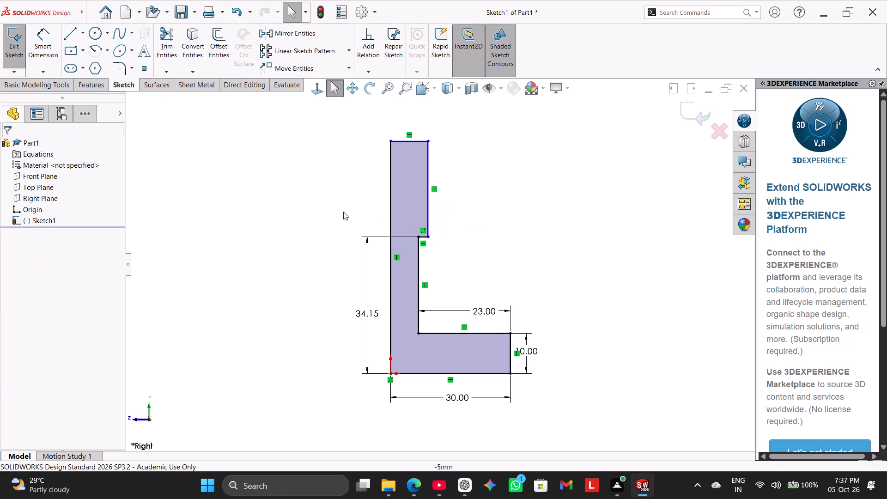
Dimension the top lip's vertical side at 20 mm.
left_click(41, 39)
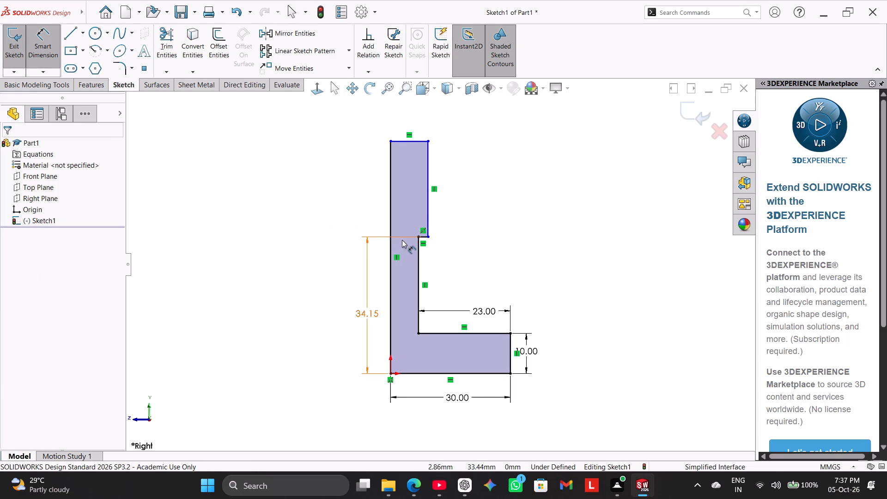
left_click(430, 209)
left_click(360, 200)
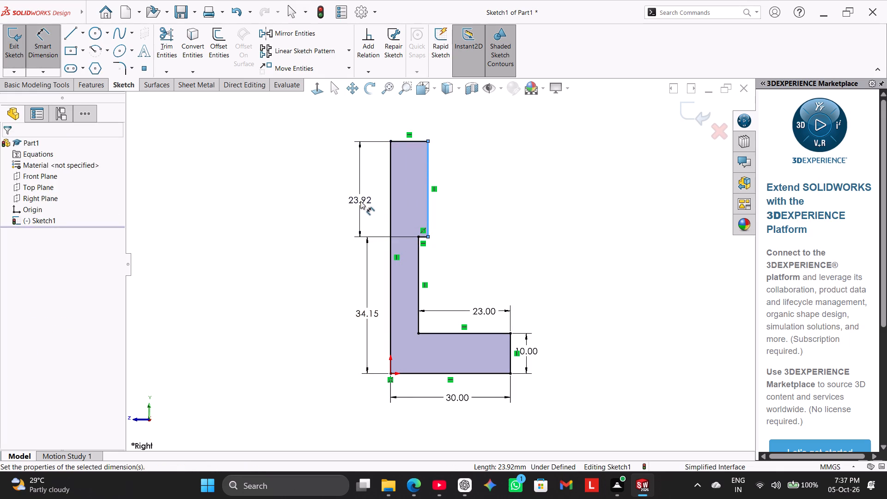
type("20")
key("Return")
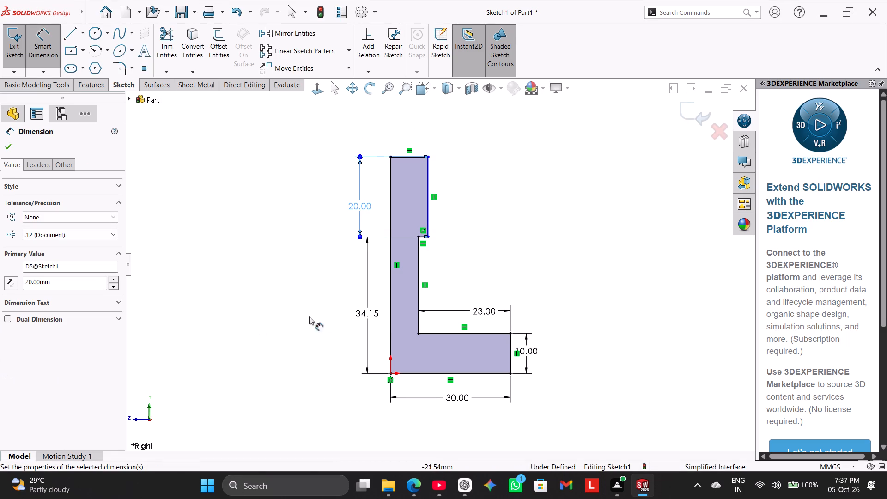
Set the height from the profile's bottom edge to the underside of the top lip to 55 mm.
double_click(360, 316)
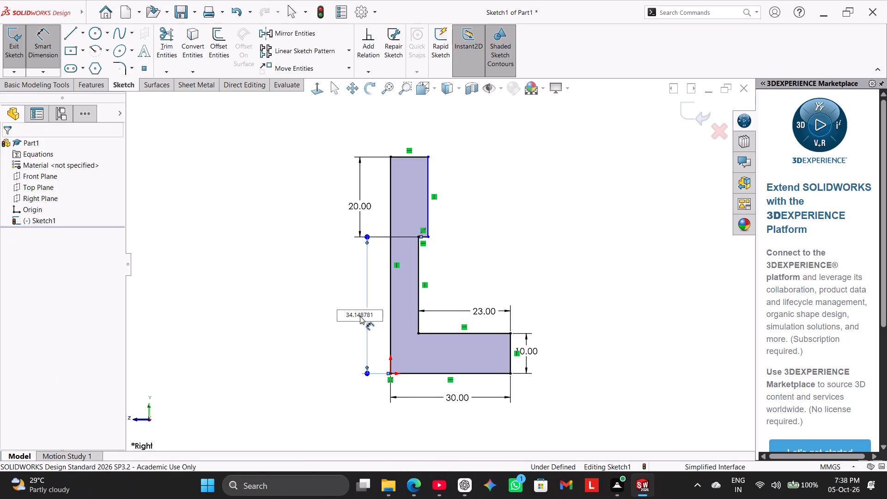
double_click(352, 310)
type("55")
key("Return")
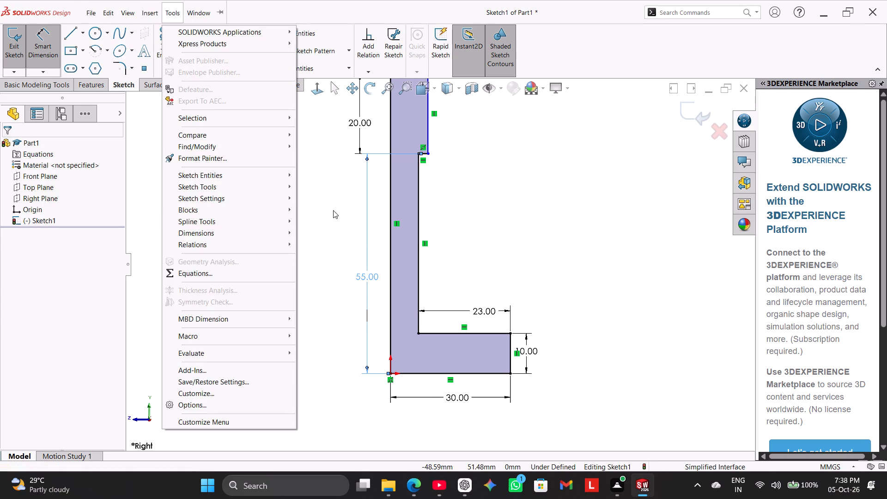
left_click(524, 183)
Dimension the profile's top edge at 13 mm and finish dimensioning.
scroll(431, 186, "up", 2)
scroll(431, 185, "down", 1)
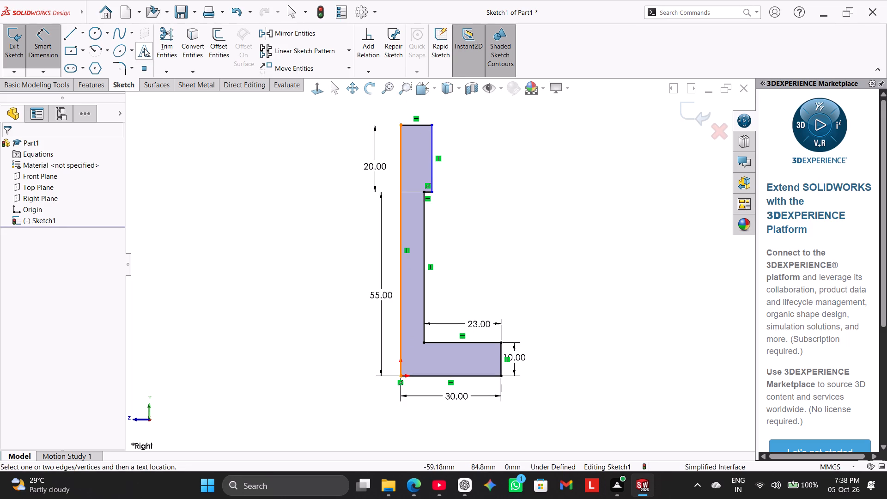
left_click(425, 124)
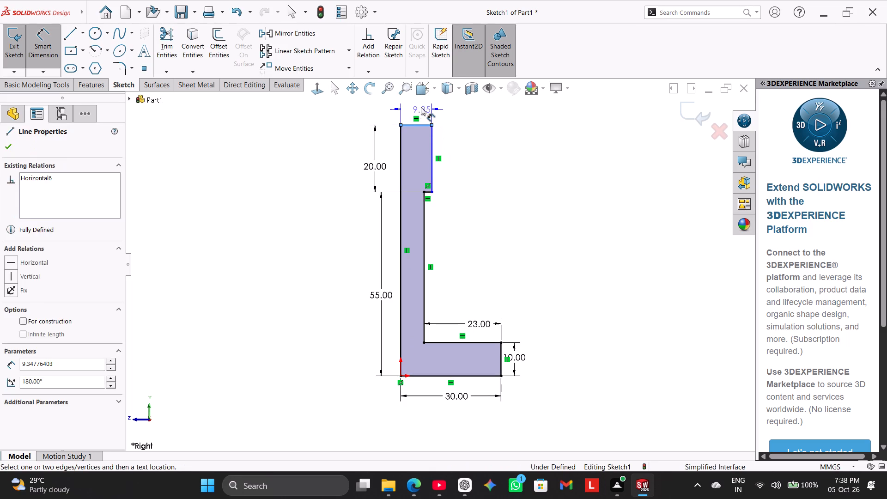
left_click(420, 107)
type("13")
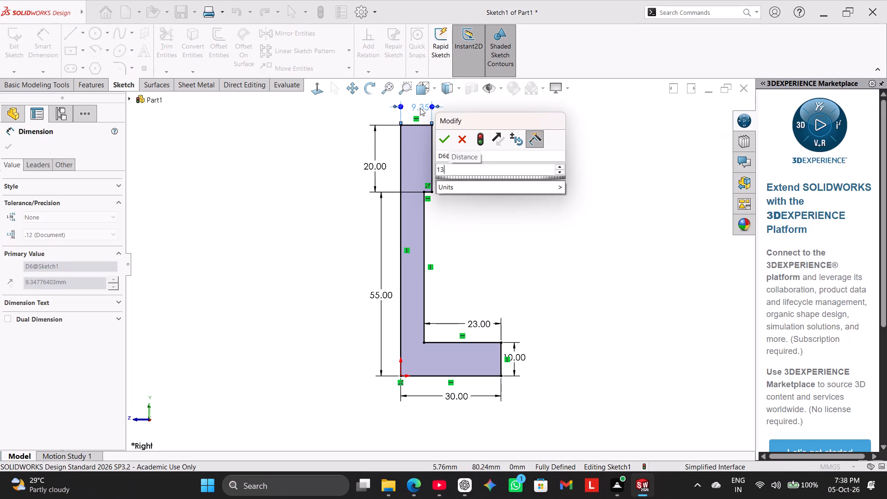
key("Return")
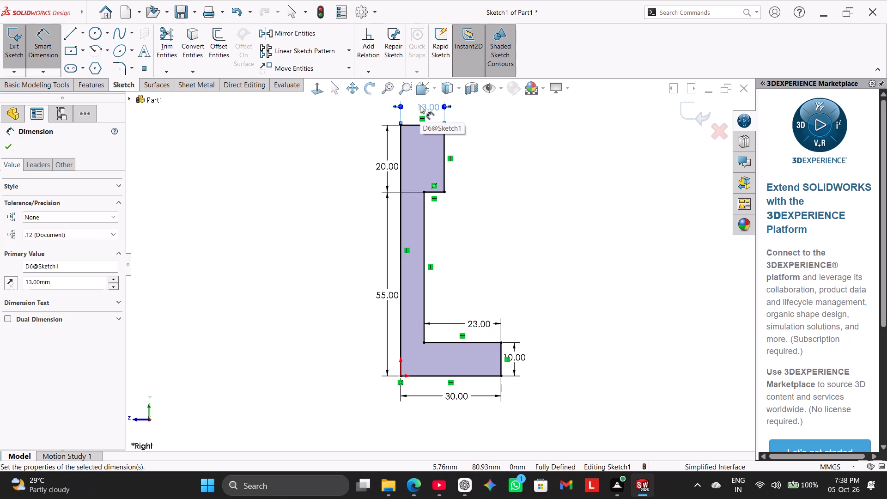
left_click(522, 255)
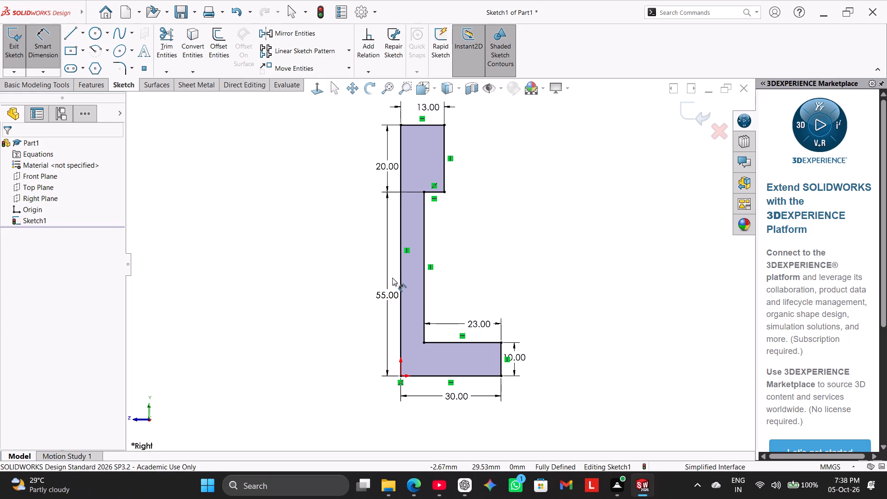
right_click(509, 158)
left_click(534, 186)
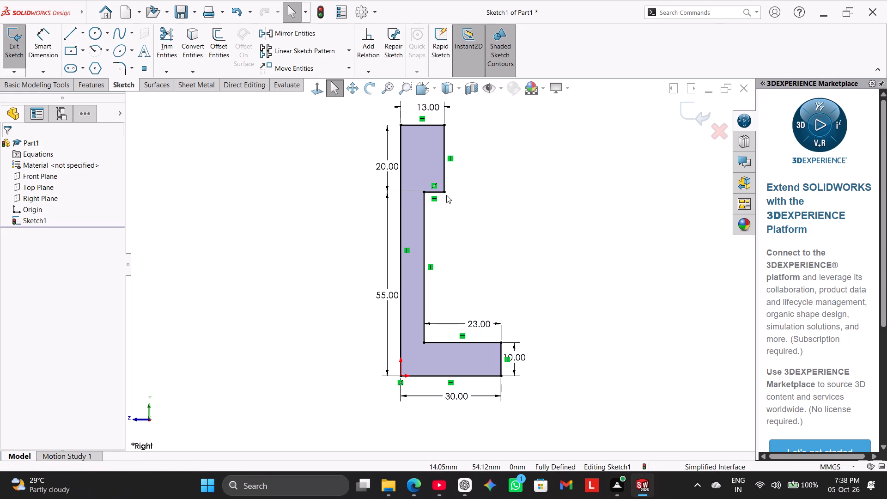
left_click_drag(438, 193, 444, 192)
left_click(446, 219)
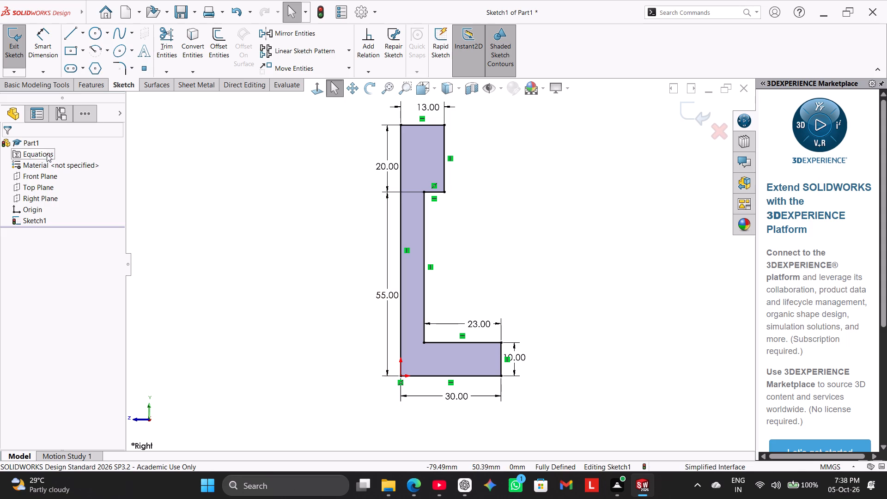
Extrude the L-shaped profile 35 mm with a Mid Plane end condition.
left_click(79, 88)
left_click(18, 53)
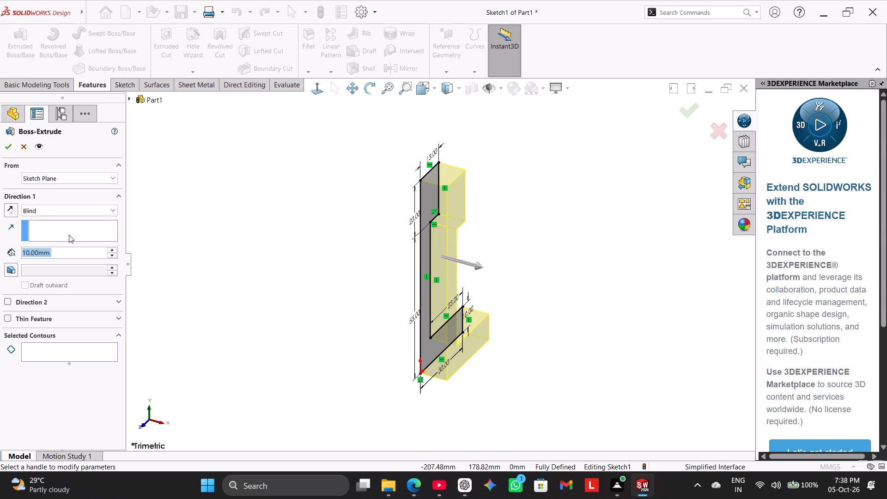
type("35")
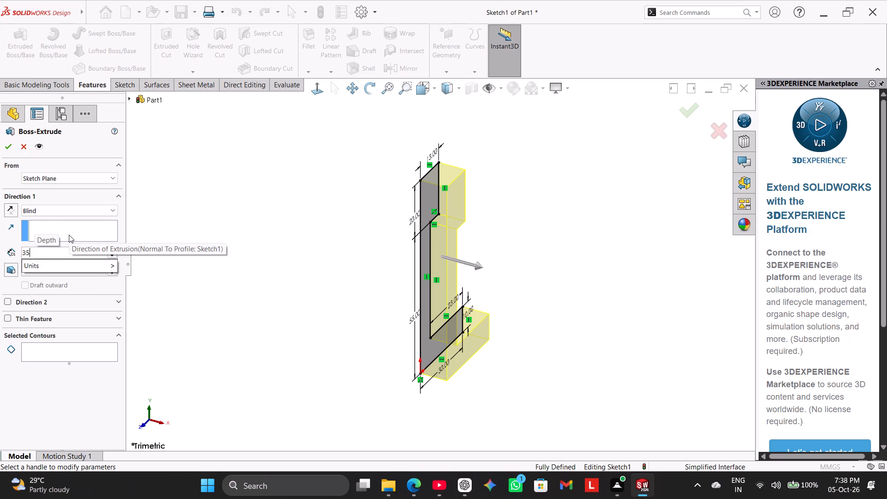
key("Return")
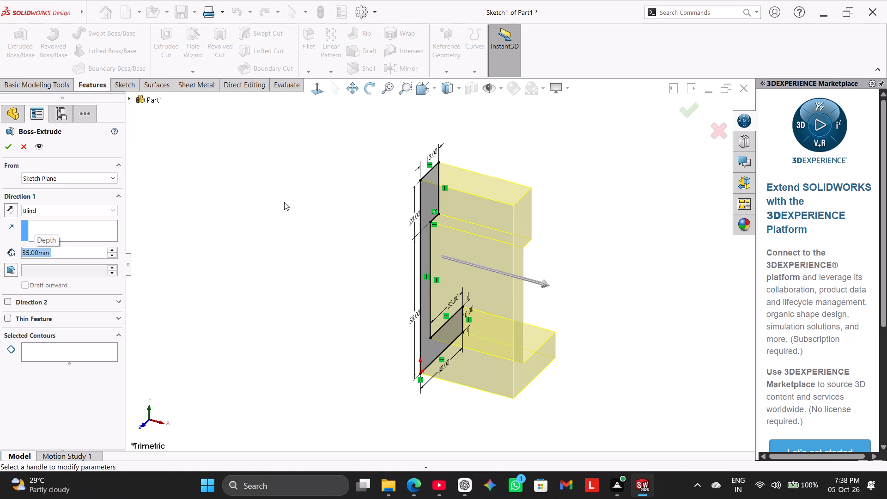
middle_click_drag(288, 204, 248, 188)
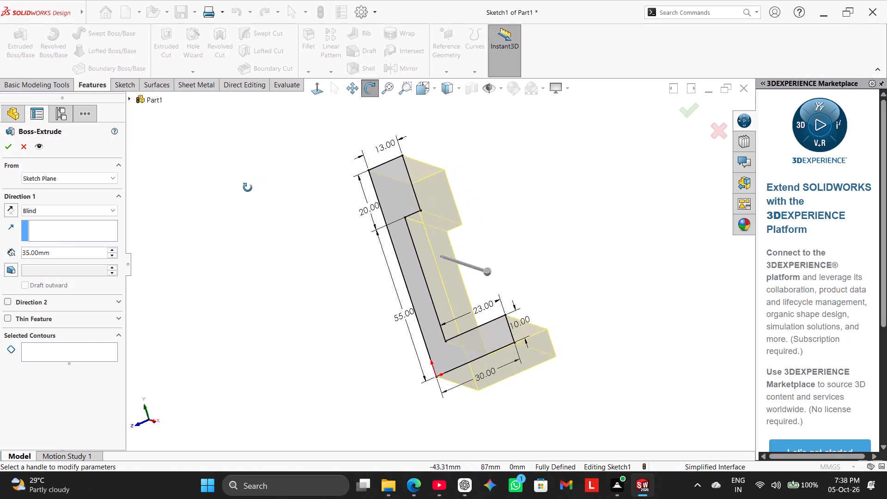
middle_click_drag(248, 188, 203, 217)
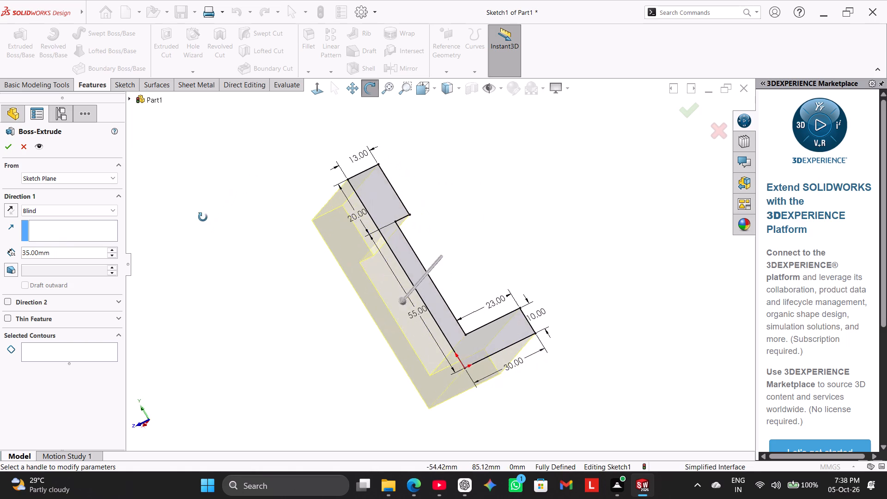
middle_click_drag(203, 217, 177, 246)
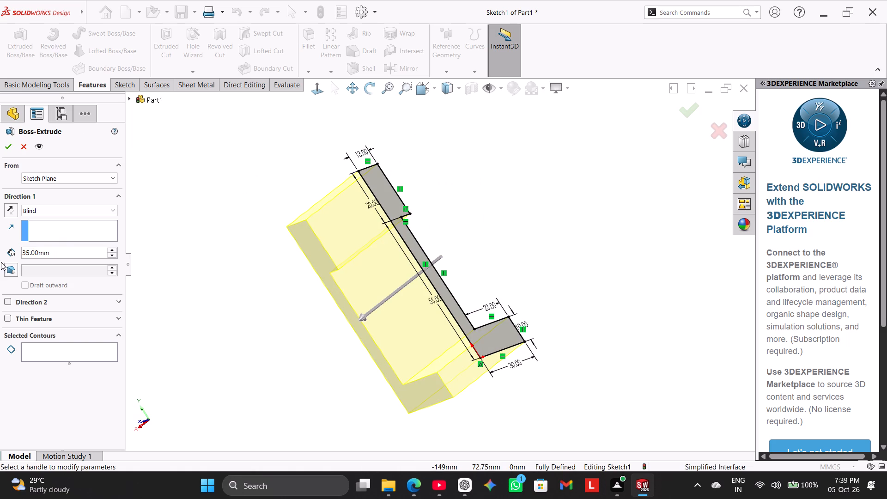
left_click(43, 208)
left_click(37, 258)
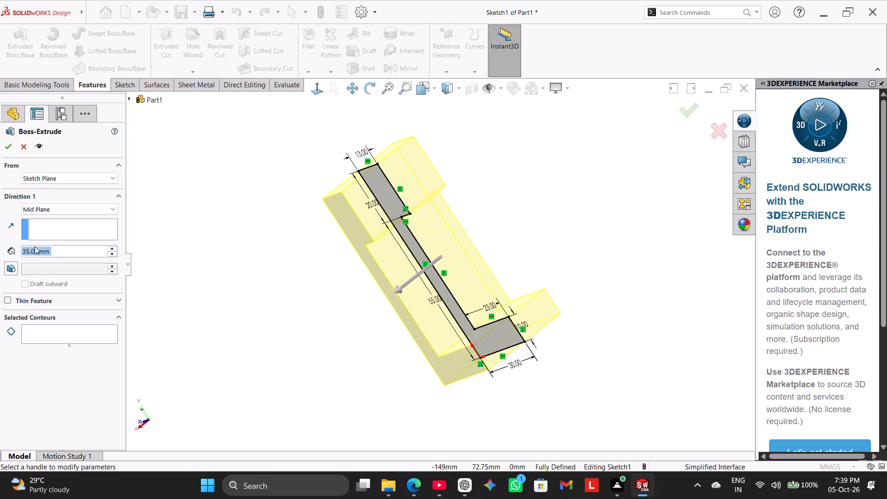
left_click(6, 148)
left_click(223, 246)
Change the sketch plane of the extrusion's profile sketch from the Right Plane to the Front Plane.
right_click_drag(233, 243, 379, 161)
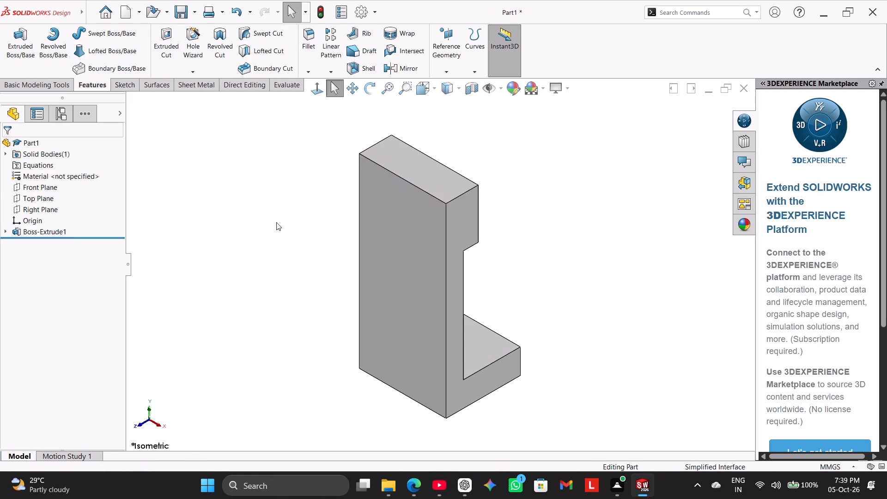
right_click_drag(275, 224, 347, 159)
right_click_drag(240, 225, 349, 115)
right_click_drag(294, 198, 365, 130)
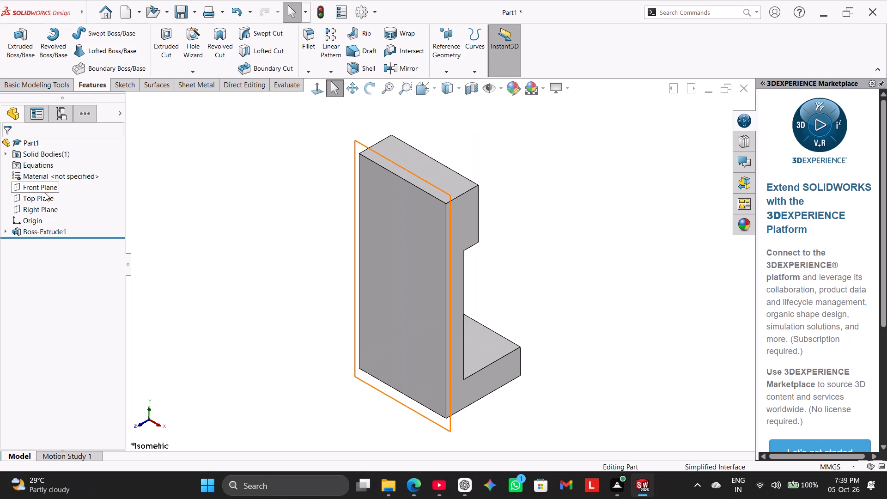
left_click(12, 230)
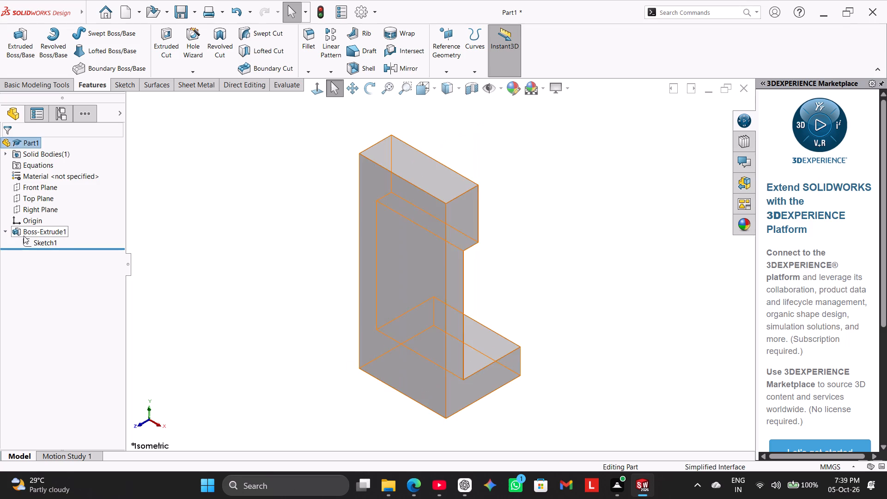
left_click(33, 239)
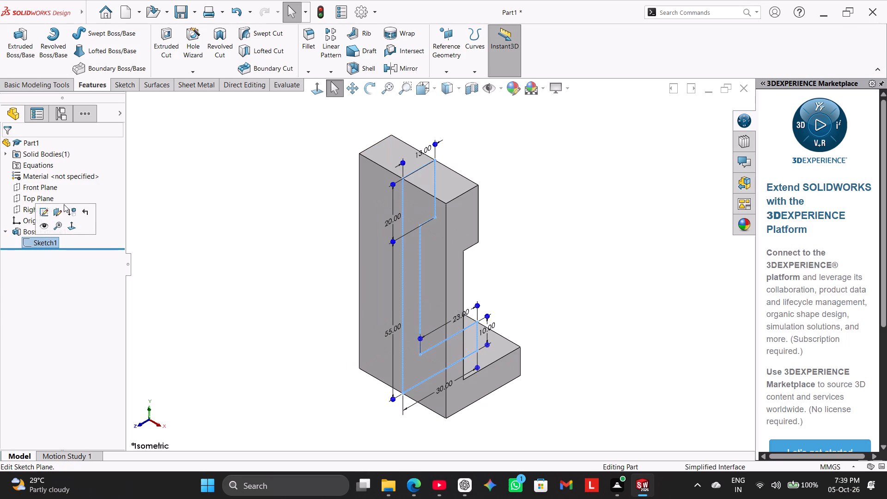
left_click(54, 214)
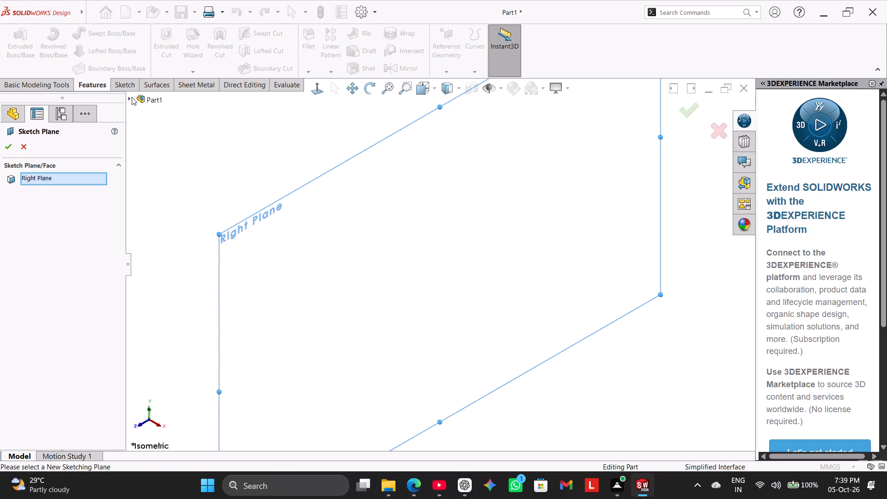
left_click(132, 97)
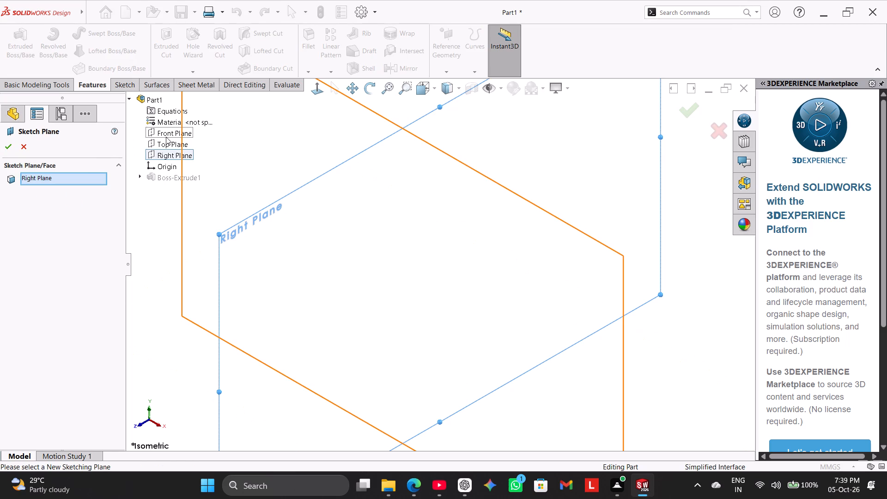
right_click(167, 152)
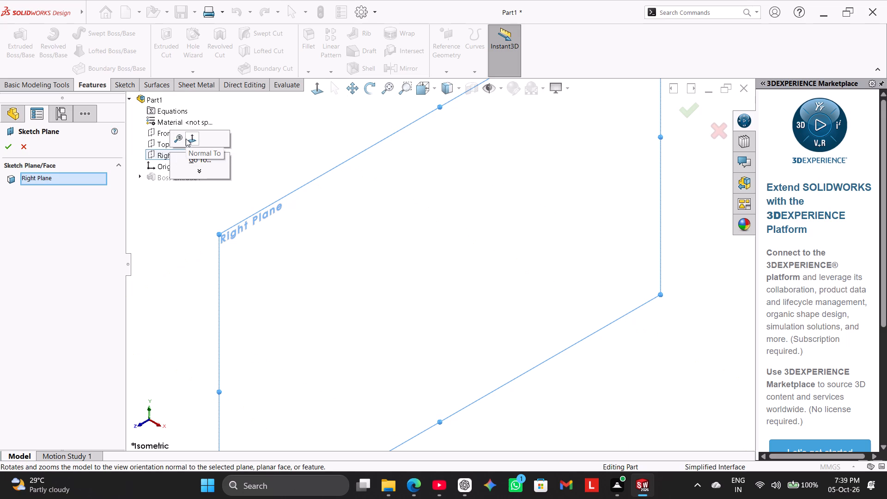
left_click(194, 139)
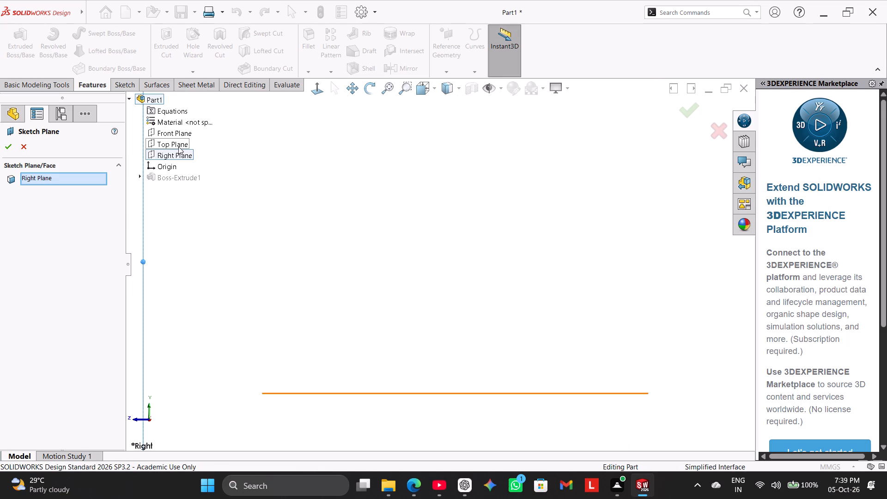
left_click(170, 135)
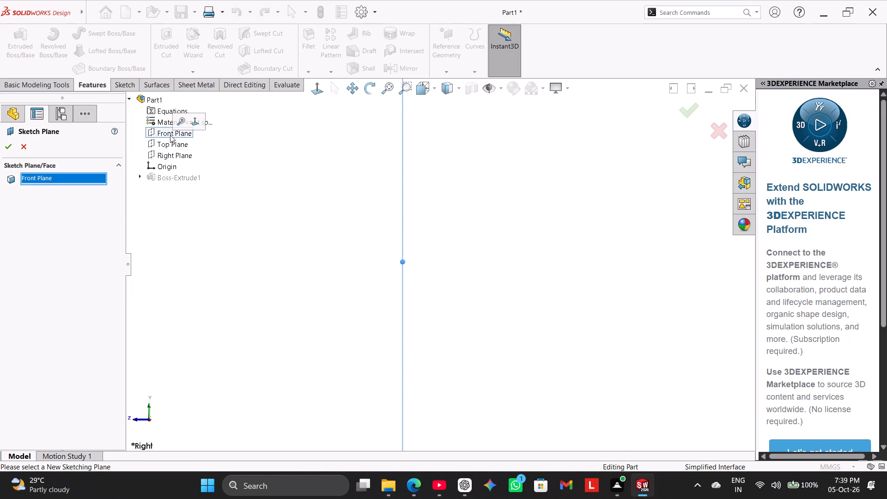
left_click(4, 142)
left_click(213, 175)
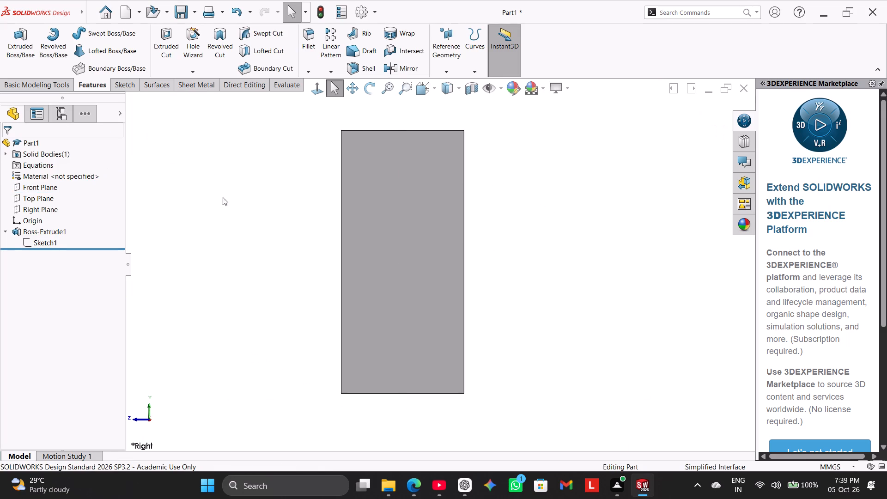
Examine the reoriented part in isometric view and square-on to its L-shaped profile.
right_click_drag(226, 209, 587, 60)
right_click_drag(223, 207, 510, 86)
right_click_drag(342, 171, 490, 108)
right_click_drag(360, 165, 411, 137)
right_click_drag(294, 173, 401, 121)
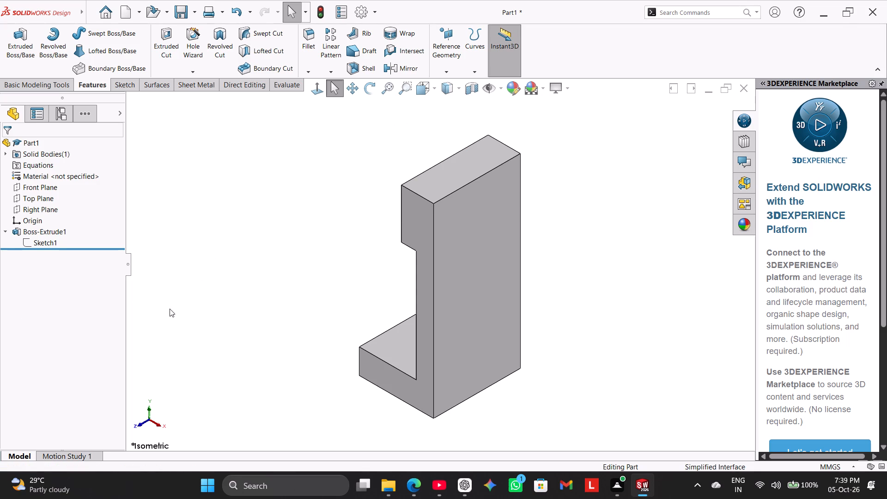
right_click_drag(182, 307, 234, 279)
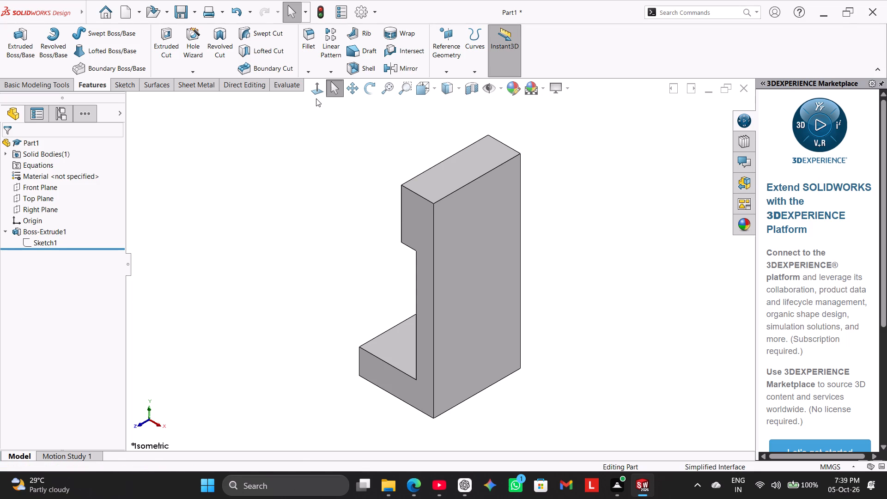
left_click(316, 94)
left_click(316, 94)
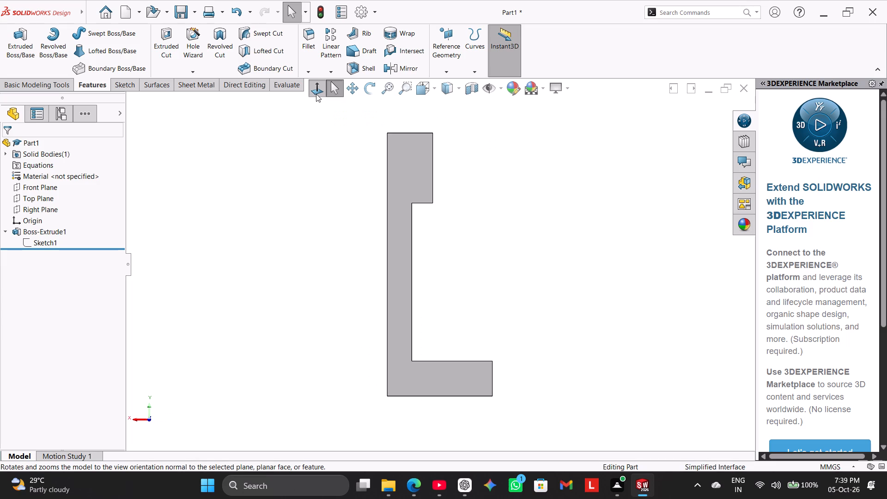
left_click(276, 212)
right_click_drag(274, 218, 323, 169)
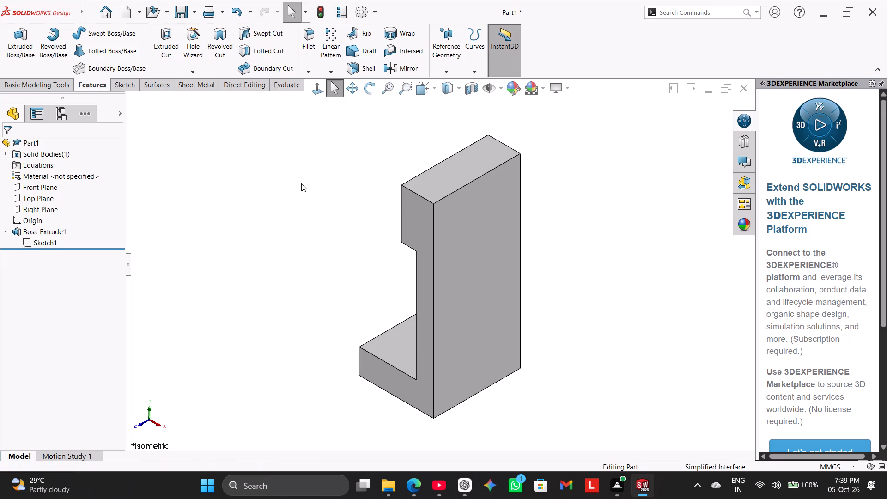
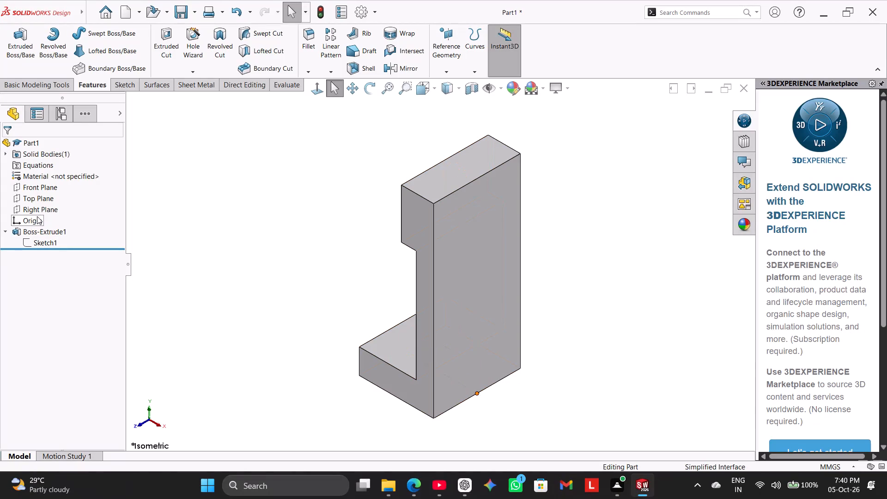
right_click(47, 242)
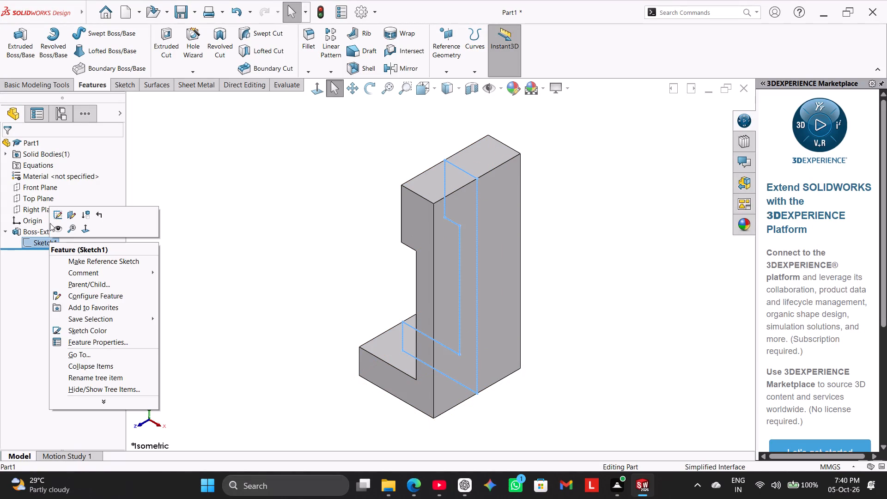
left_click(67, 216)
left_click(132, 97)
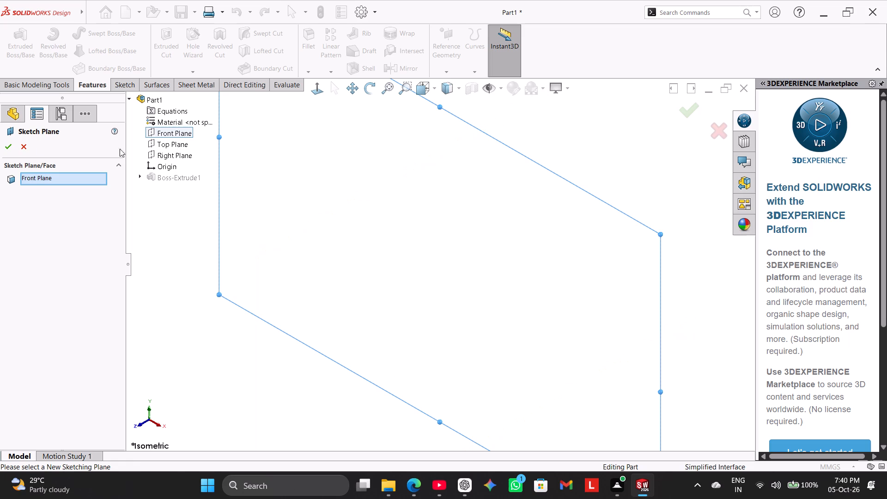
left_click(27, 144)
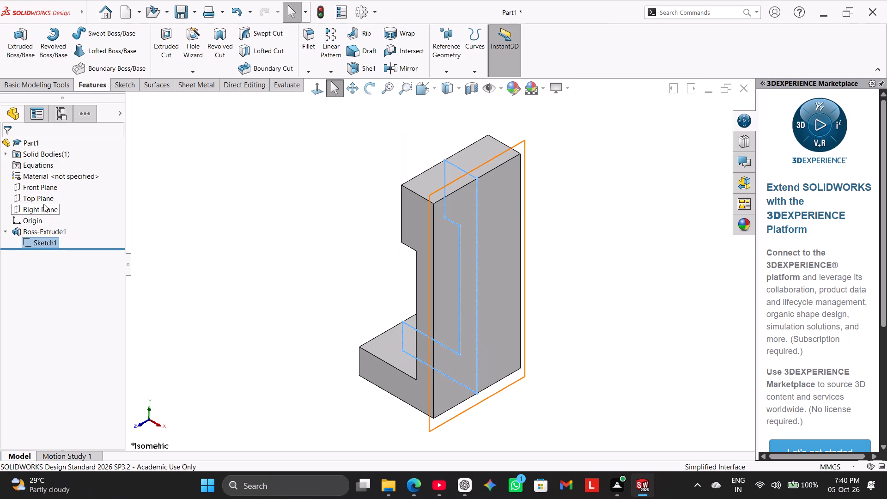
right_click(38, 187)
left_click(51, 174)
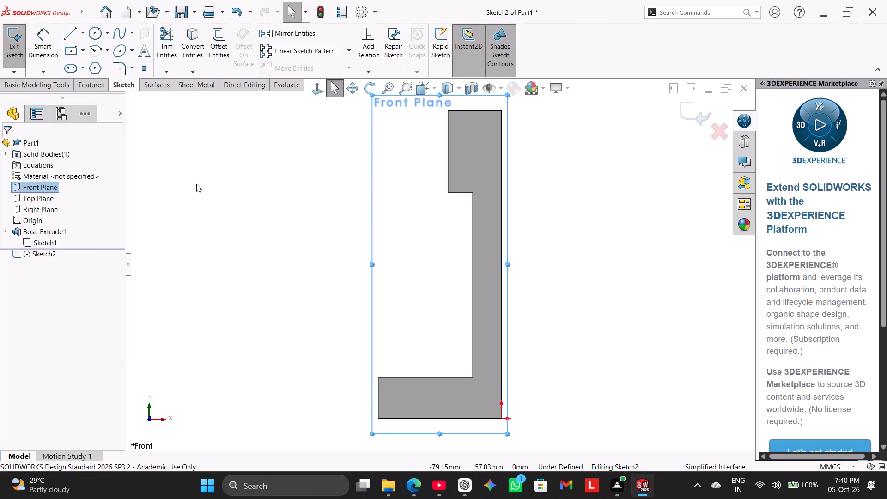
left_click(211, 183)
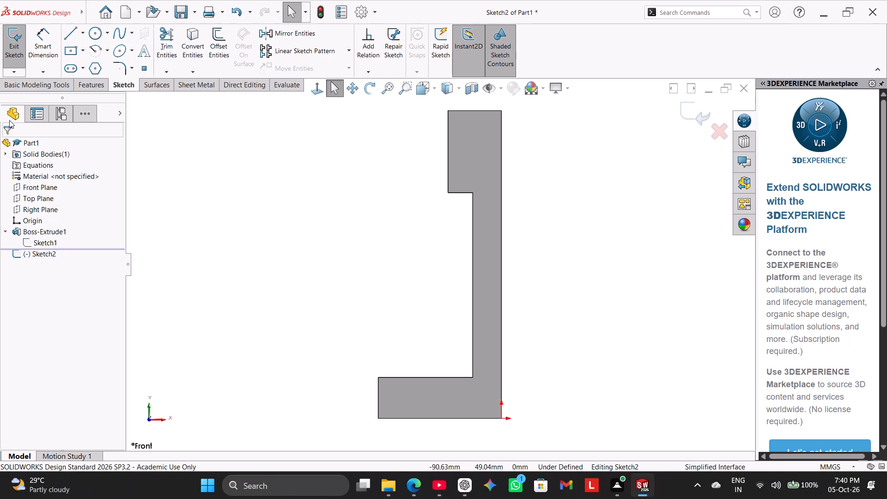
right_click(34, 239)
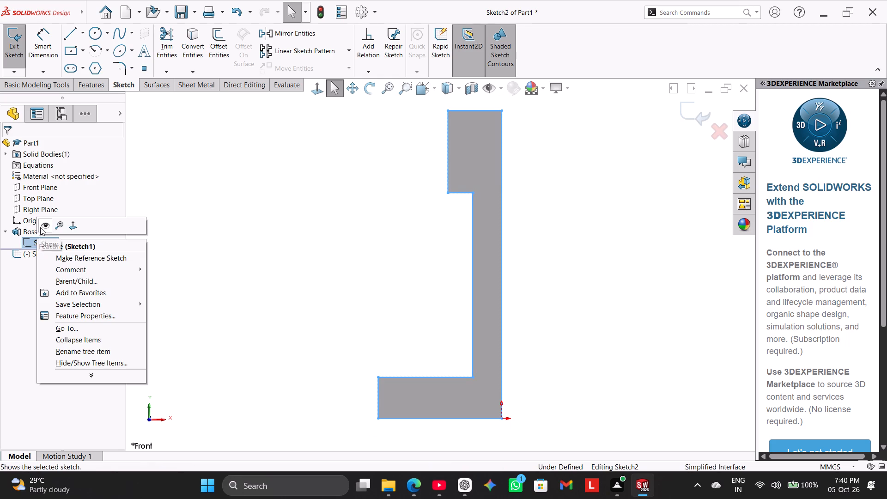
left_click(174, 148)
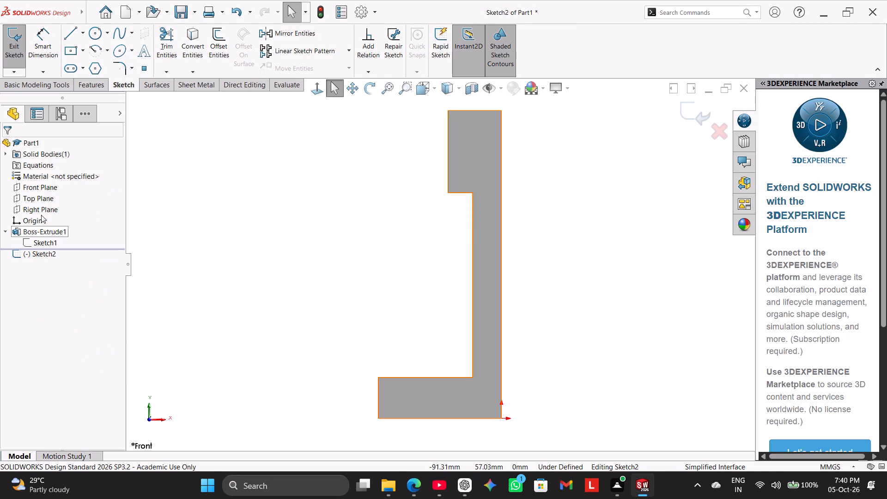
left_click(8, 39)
Open the extrusion's profile sketch to examine its orientation and dimensions, and return to the isometric view of the part.
right_click(41, 237)
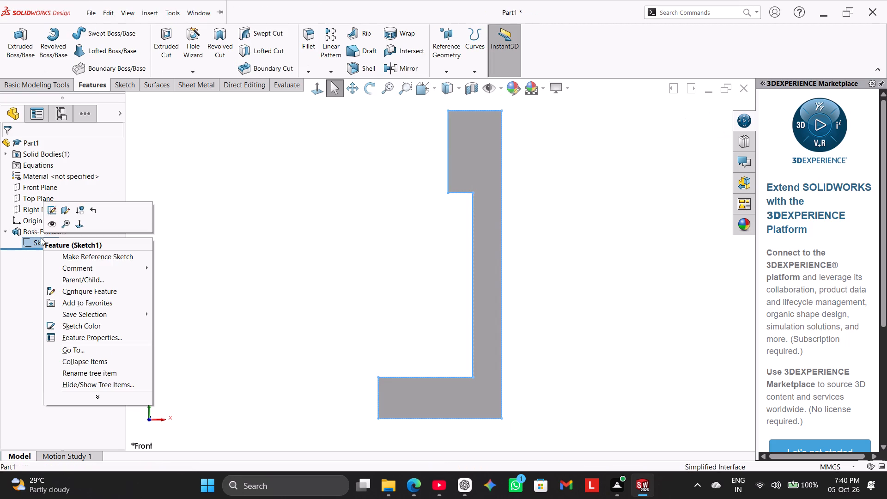
left_click(52, 209)
left_click(254, 191)
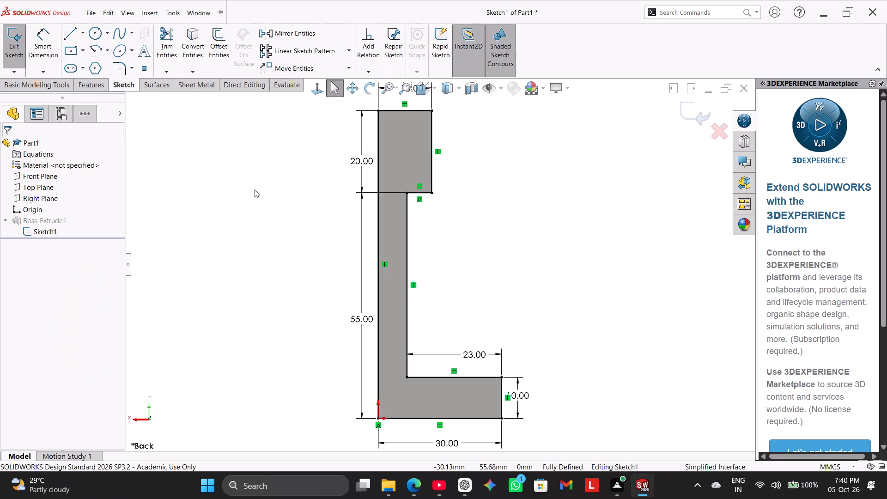
scroll(259, 196, "up", 1)
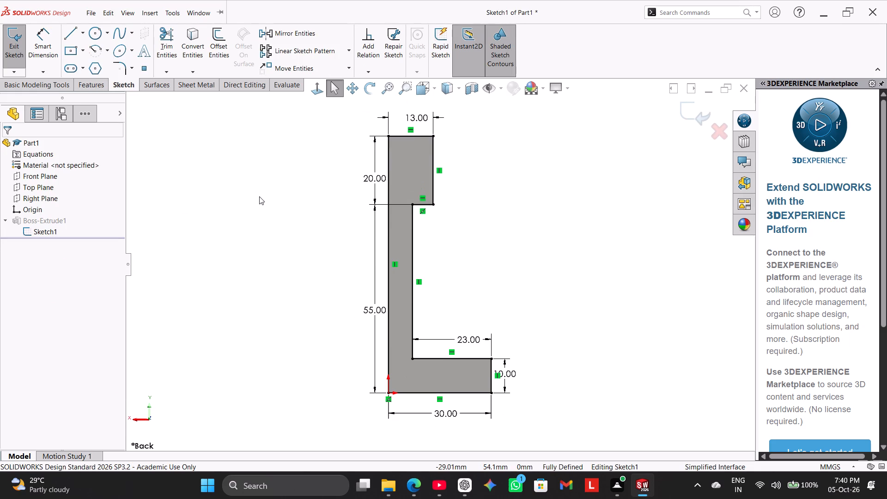
scroll(259, 196, "up", 1)
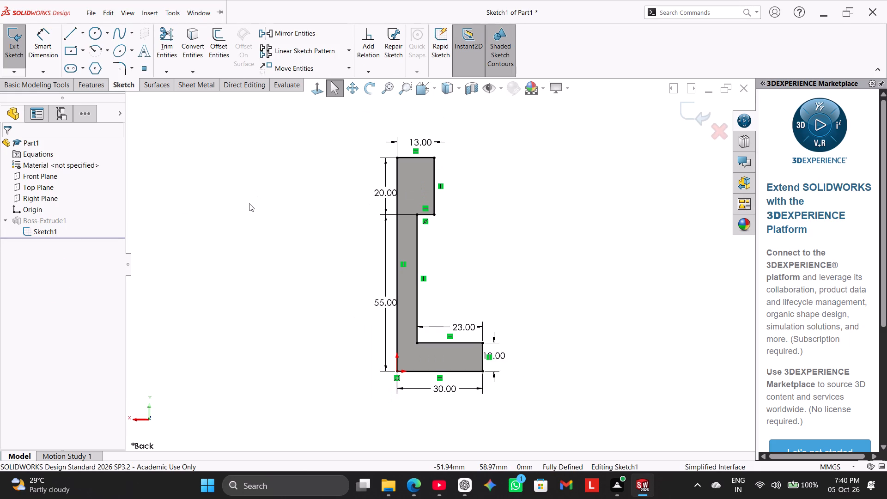
right_click_drag(239, 220, 327, 146)
left_click(20, 51)
right_click_drag(232, 216, 371, 132)
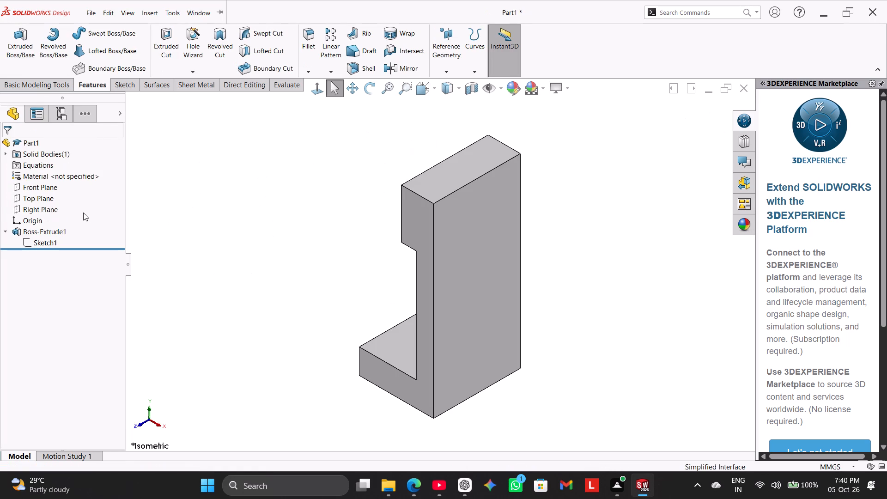
Delete the L-shaped boss extrusion while keeping its profile sketch.
right_click(35, 234)
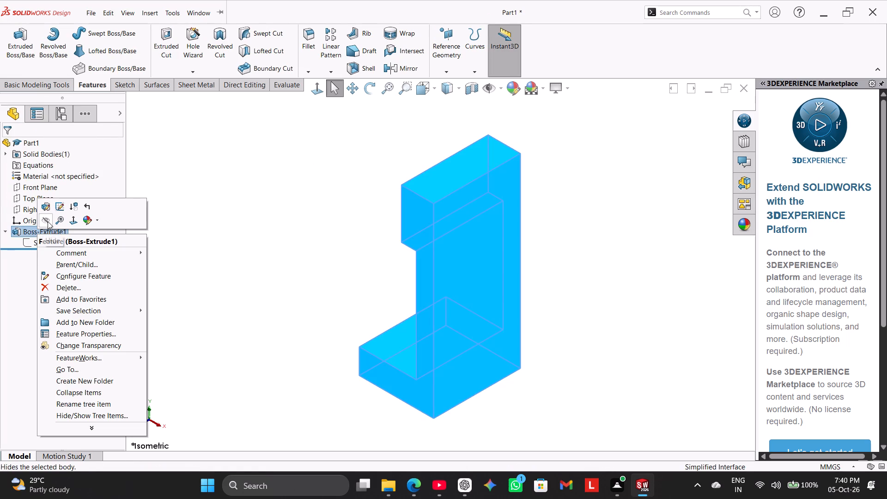
left_click(59, 283)
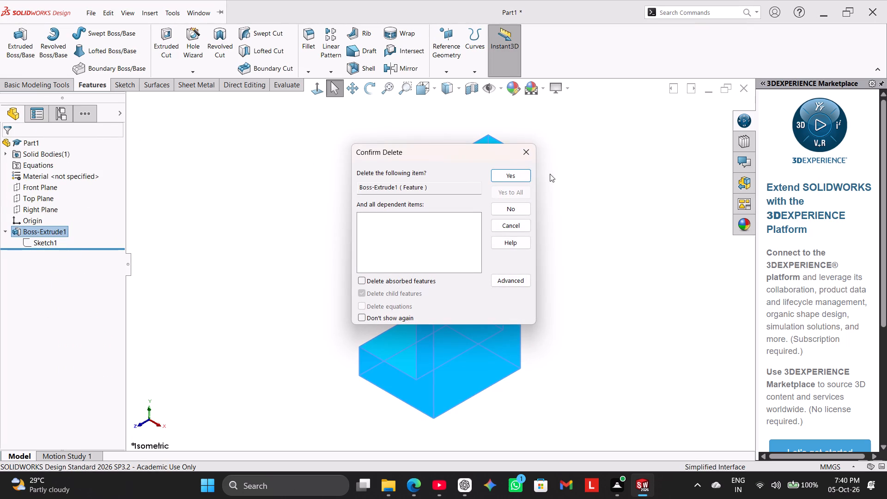
left_click(522, 174)
right_click_drag(328, 213, 429, 168)
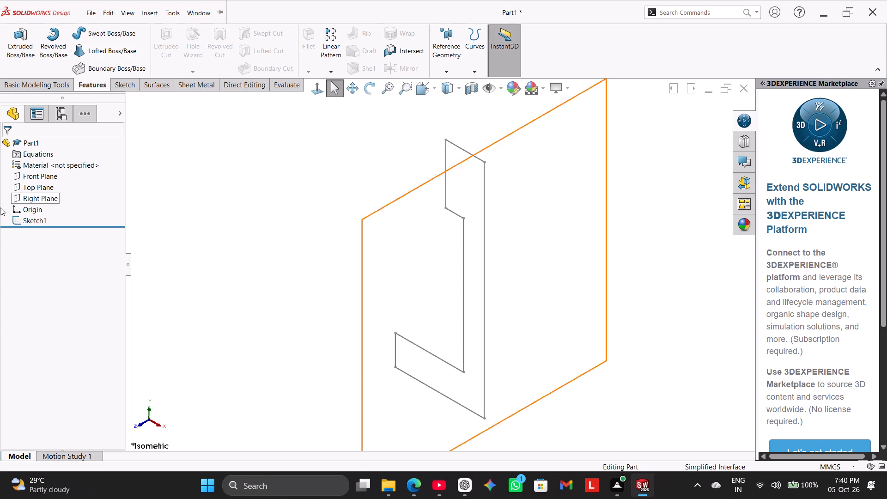
Open the remaining profile sketch and examine its orientation square-on and from an angle.
left_click(35, 221)
left_click(42, 197)
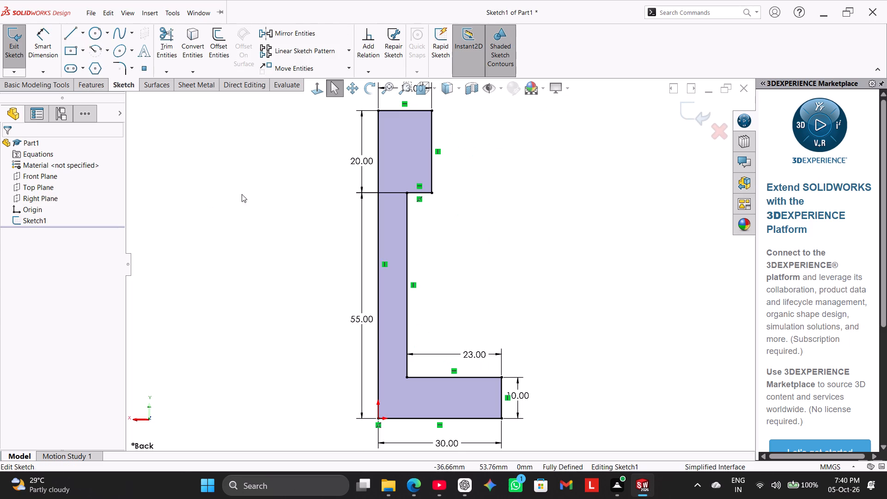
left_click(248, 191)
scroll(220, 206, "up", 2)
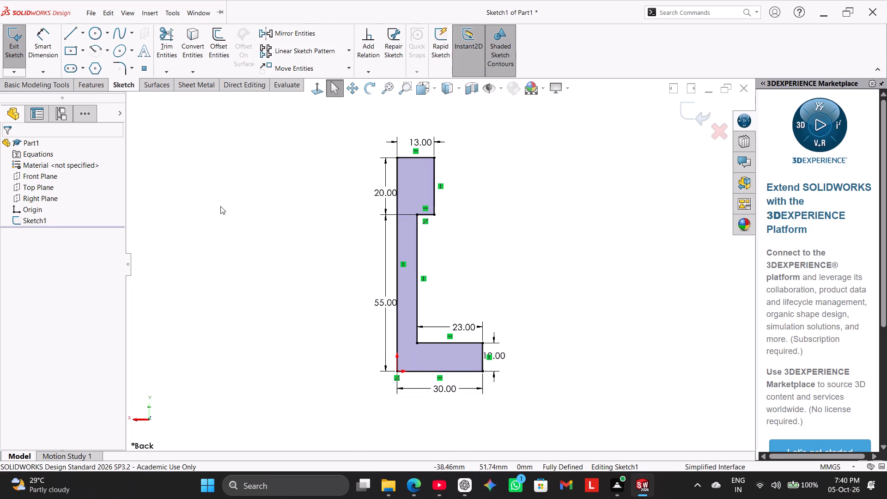
middle_click_drag(229, 219, 201, 285)
right_click_drag(198, 278, 429, 151)
left_click(19, 49)
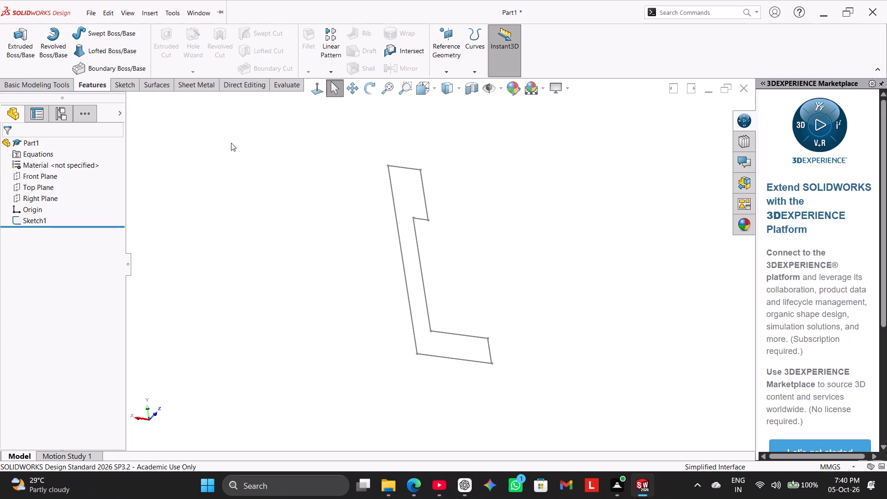
Delete all lines and dimensions of the old L-shaped profile sketch and exit the emptied sketch.
left_click_drag(519, 368, 509, 363)
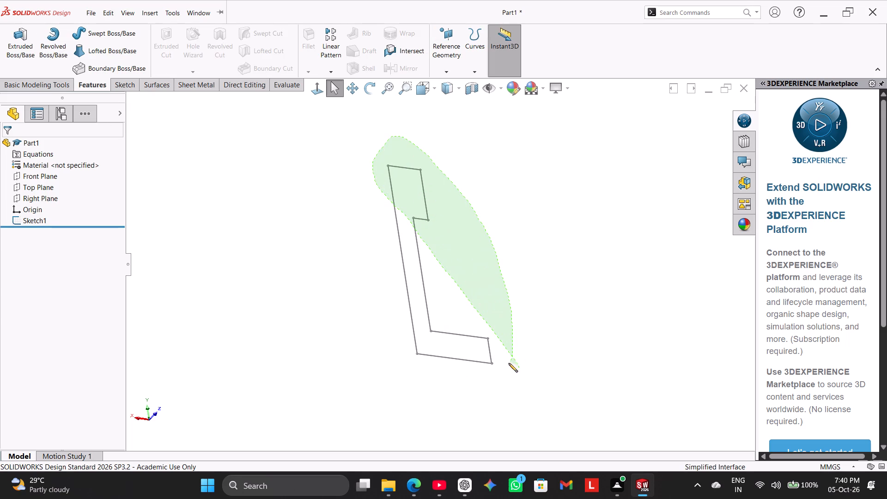
left_click_drag(509, 363, 400, 146)
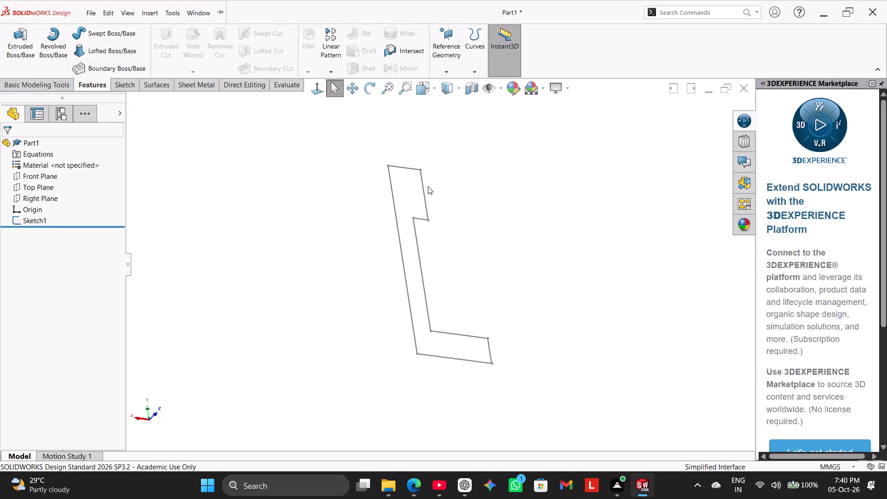
double_click(424, 183)
left_click_drag(595, 398, 368, 126)
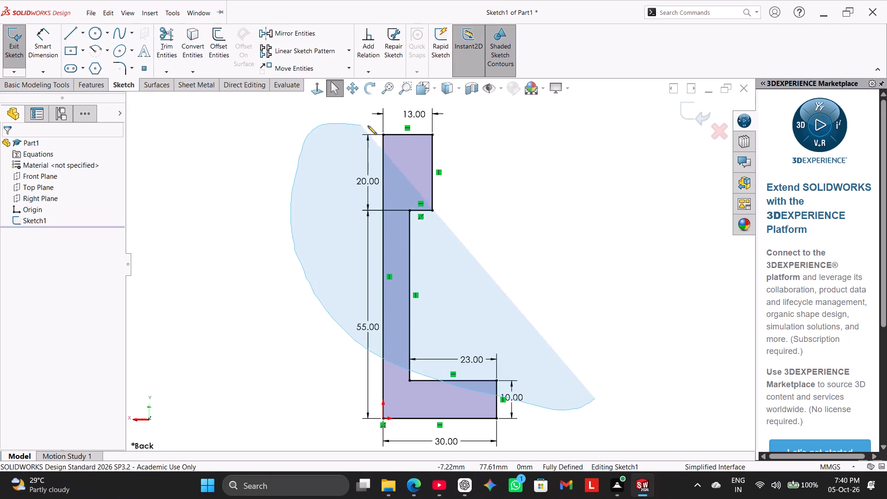
left_click_drag(368, 126, 408, 343)
right_click(512, 219)
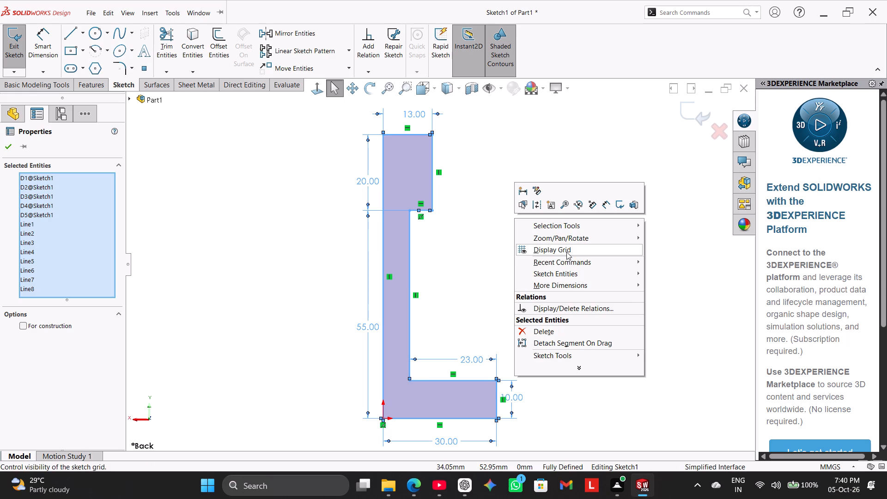
left_click(556, 334)
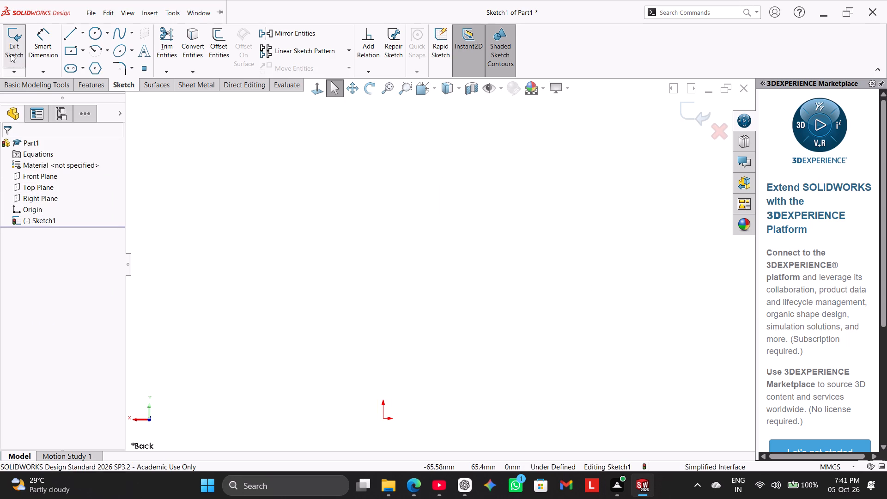
left_click(12, 52)
Start a new sketch on the Front Plane.
left_click(36, 173)
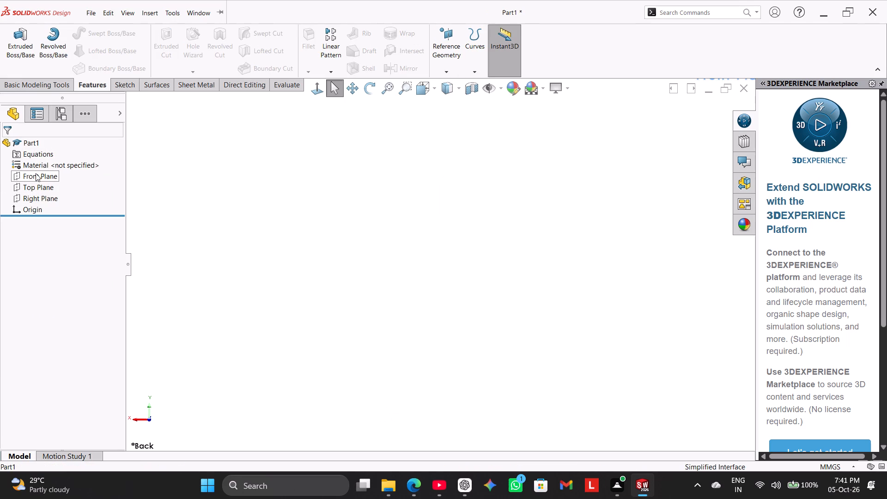
left_click(286, 149)
right_click_drag(224, 209, 457, 75)
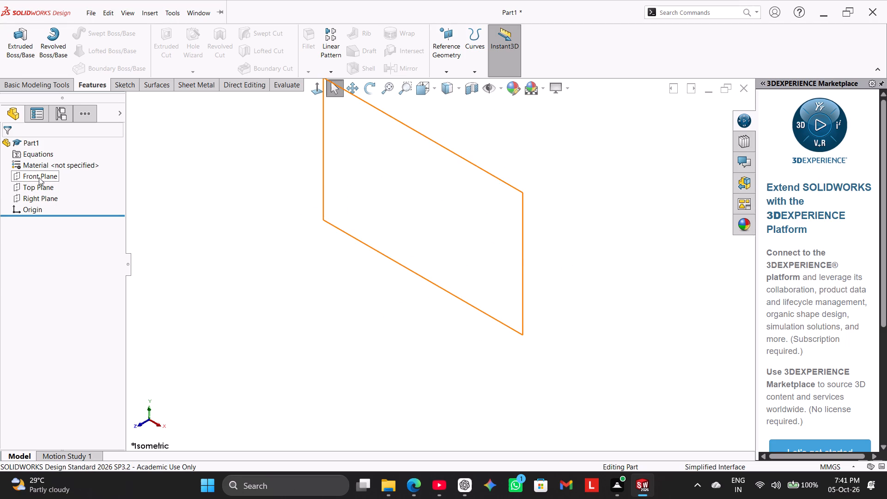
left_click(39, 177)
left_click(52, 164)
left_click(128, 182)
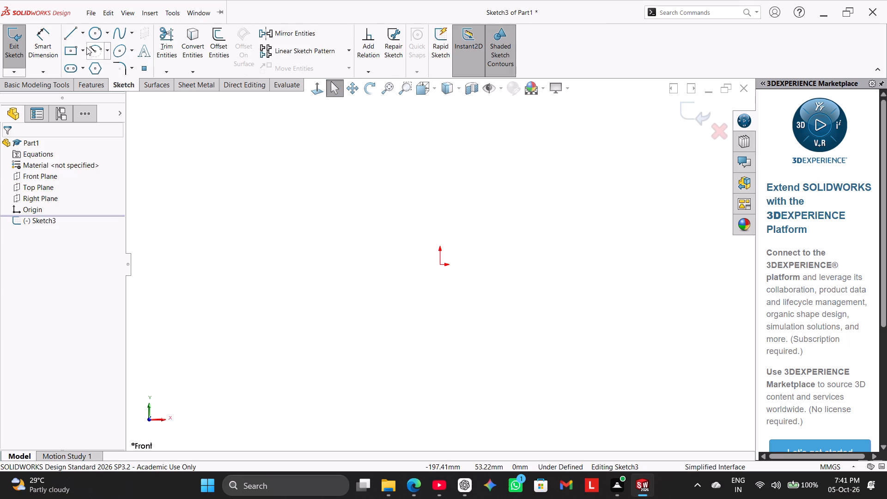
Sketch a closed L-shaped line profile with a top lip from the origin, about 126 mm tall and 93 mm wide, and exit the sketch.
left_click(75, 34)
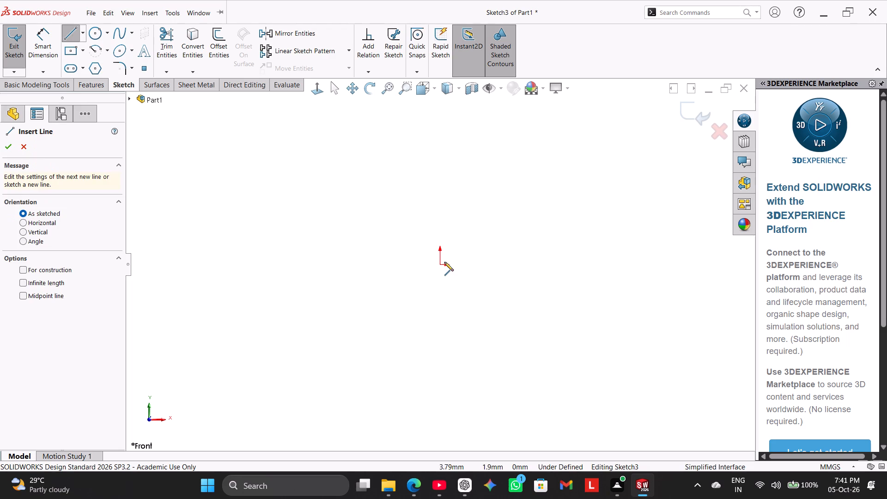
left_click(442, 264)
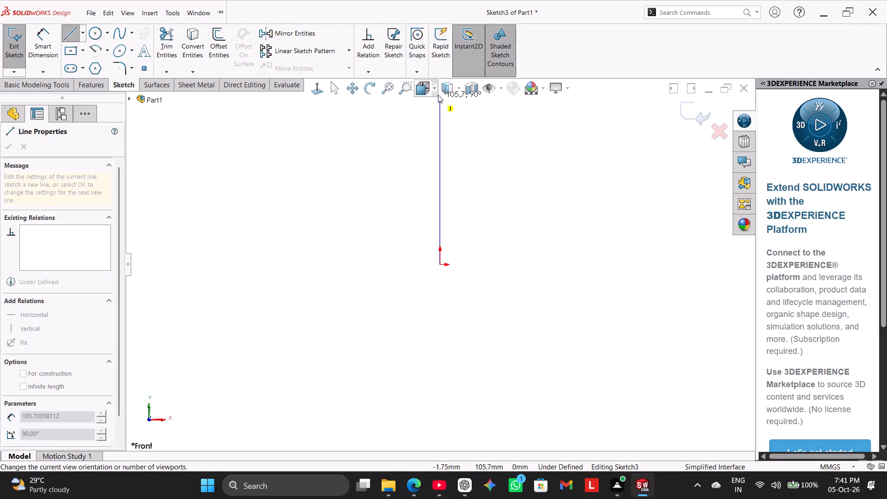
scroll(442, 148, "up", 2)
left_click(441, 126)
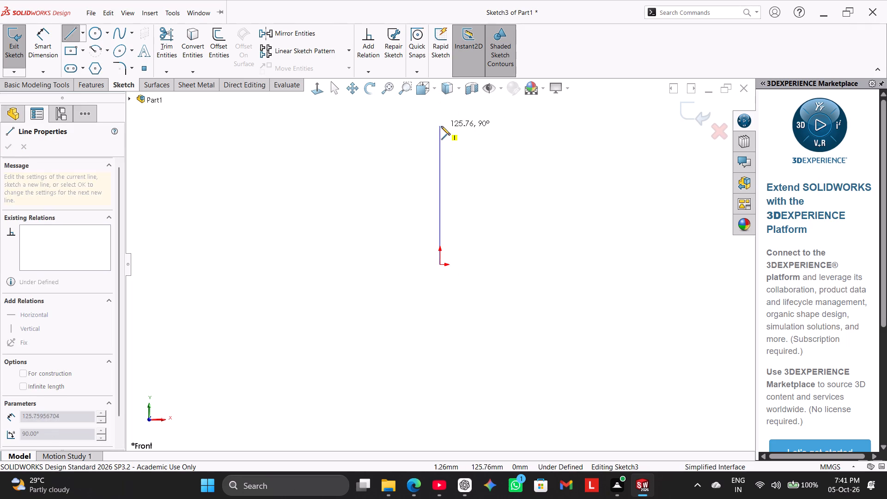
left_click(469, 126)
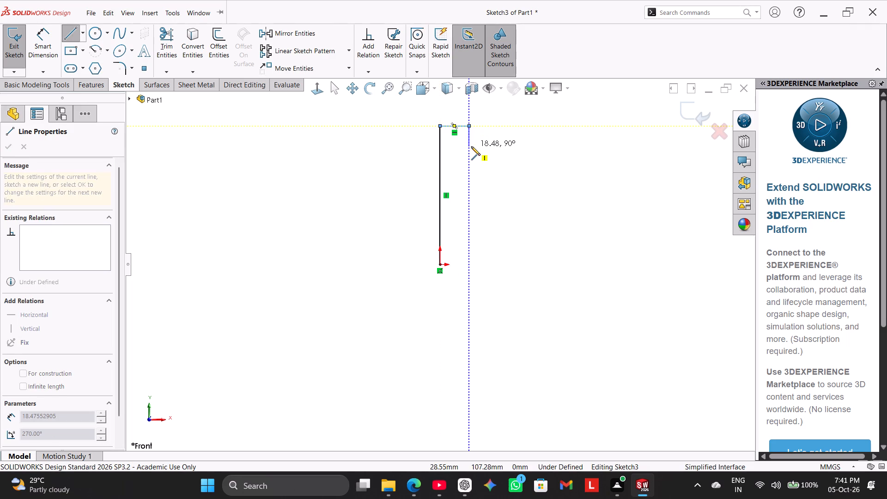
left_click(471, 146)
left_click(455, 148)
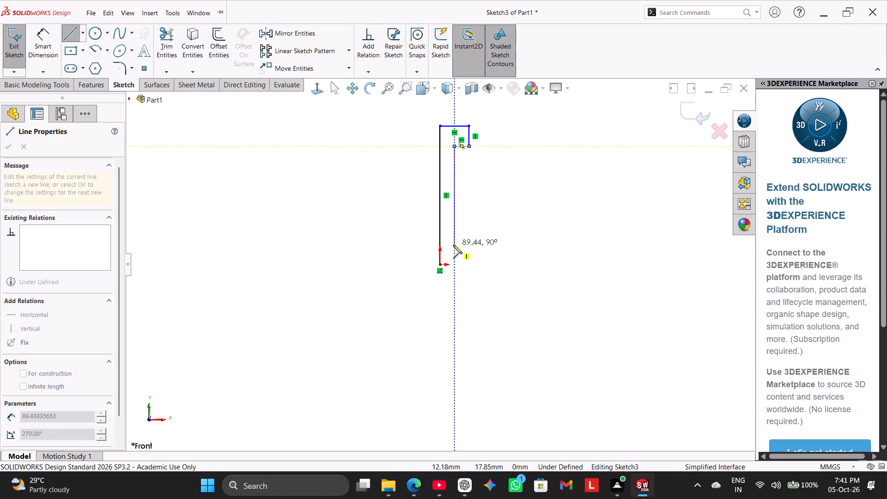
left_click(453, 245)
left_click(542, 247)
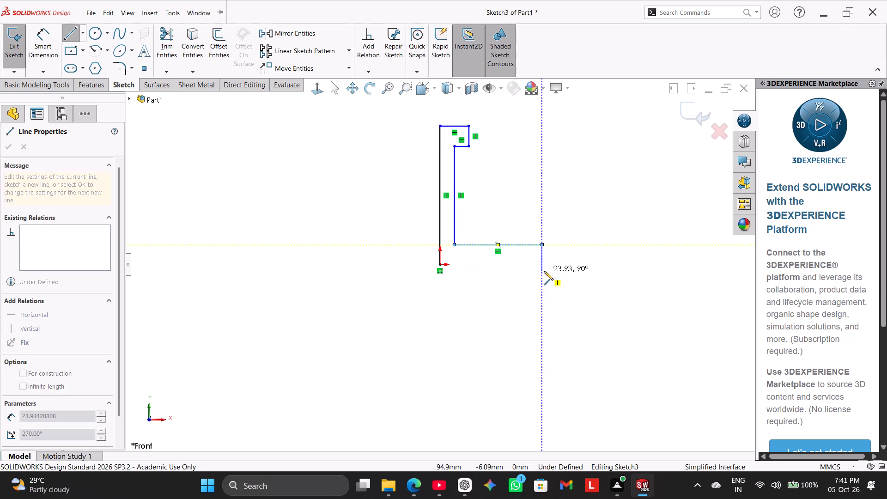
left_click(540, 265)
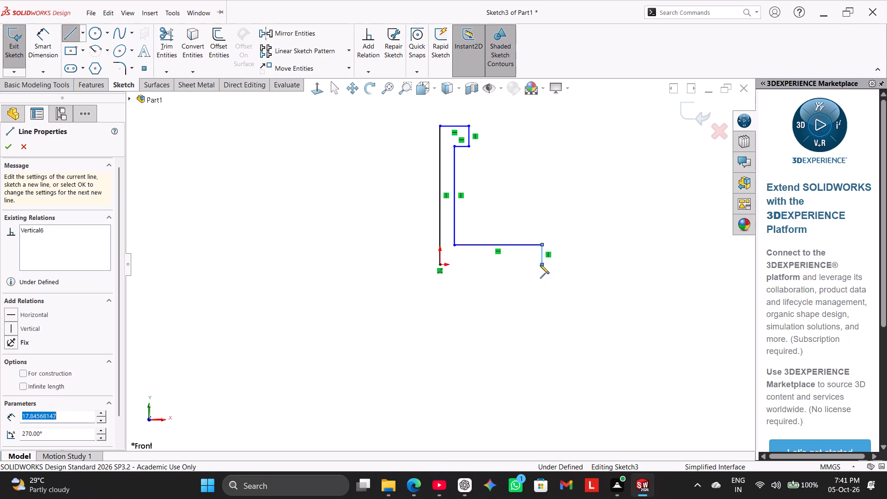
left_click(442, 265)
right_click(380, 259)
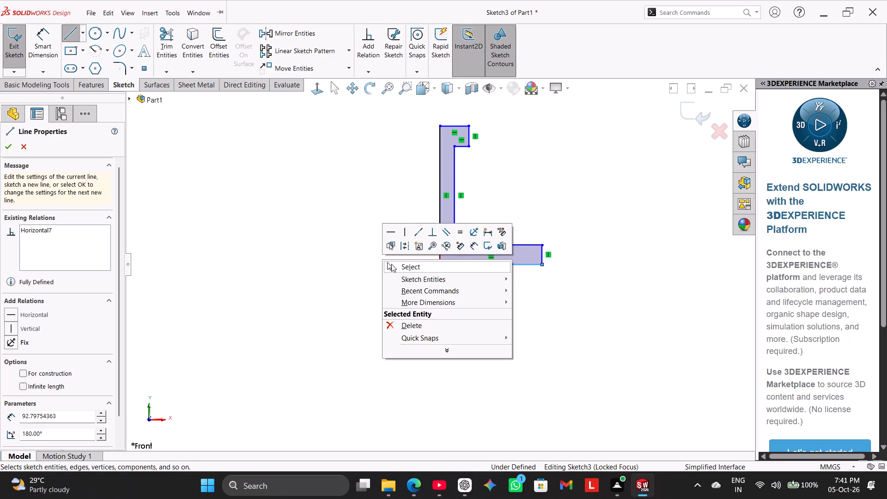
left_click(391, 264)
right_click_drag(358, 266, 454, 195)
left_click(9, 43)
right_click_drag(151, 177, 269, 122)
right_click_drag(225, 172, 259, 154)
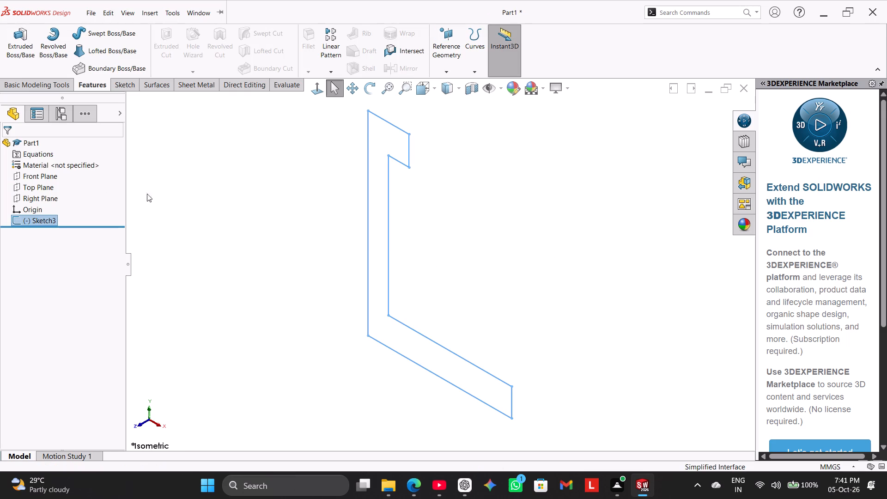
Reopen the L-shaped profile sketch and dimension its base 30 mm long and 10 mm thick.
double_click(369, 128)
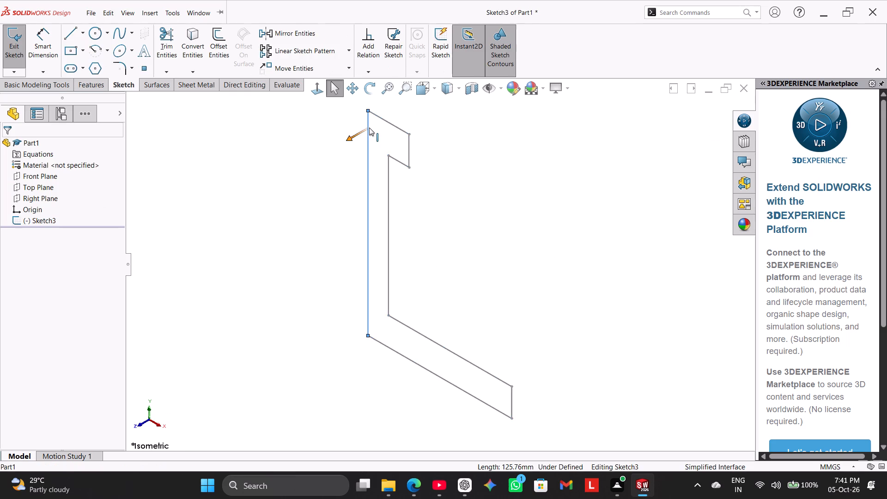
left_click(318, 148)
left_click(29, 44)
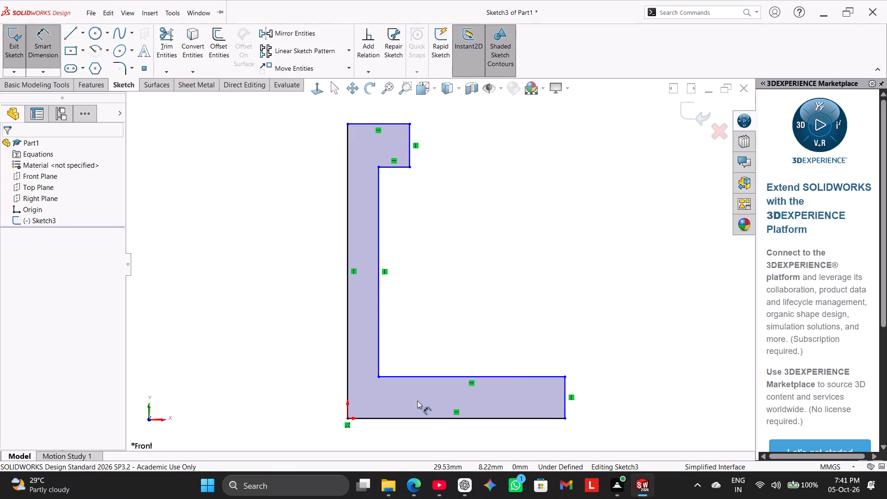
left_click(423, 417)
left_click(427, 432)
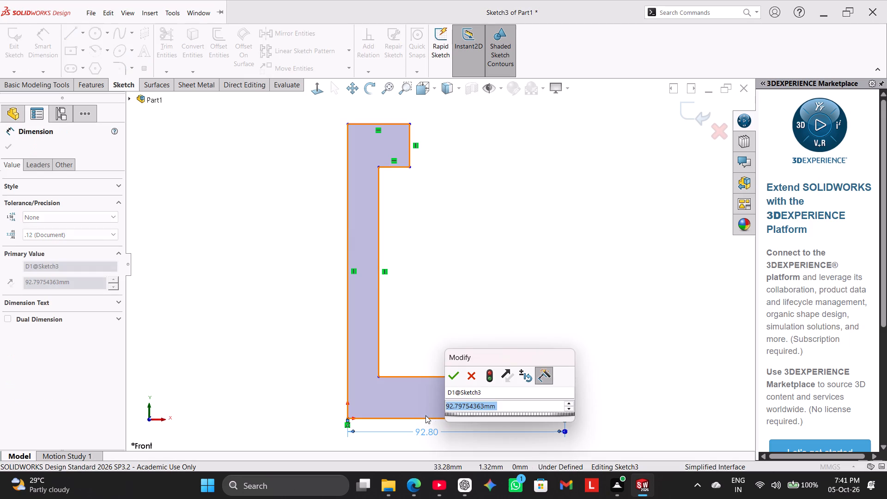
type("30")
key("Return")
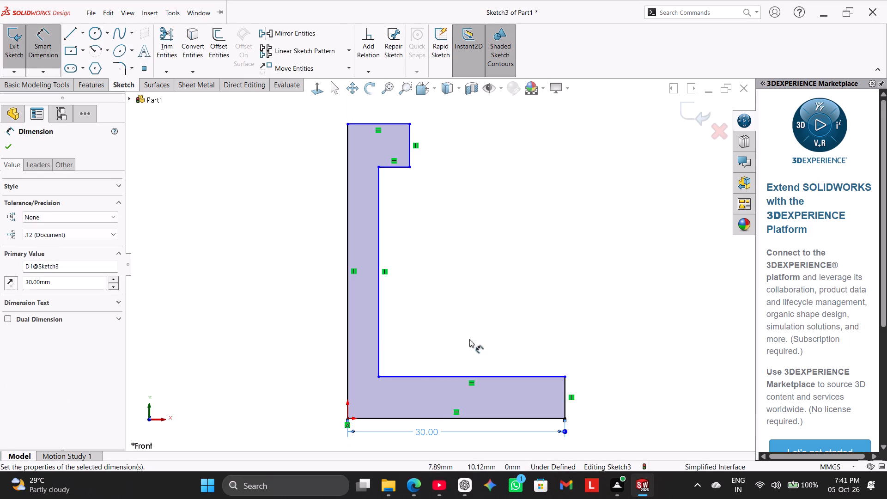
left_click(565, 399)
left_click(607, 399)
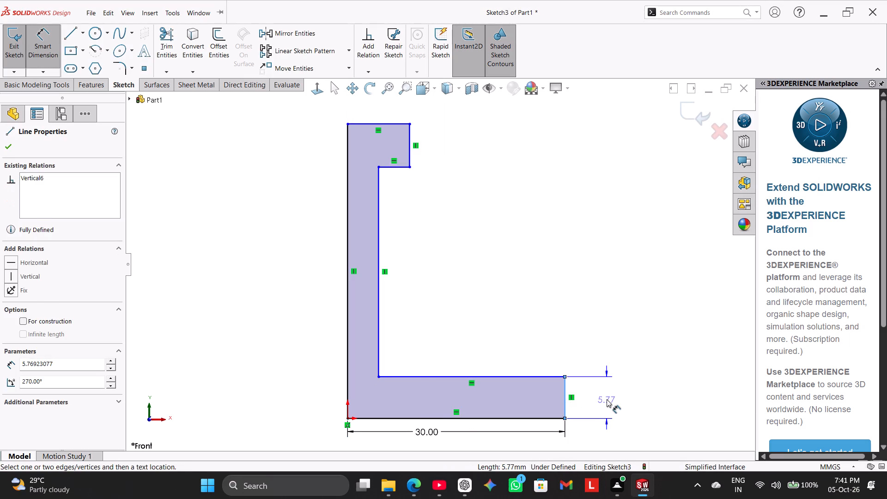
type("10")
key("Return")
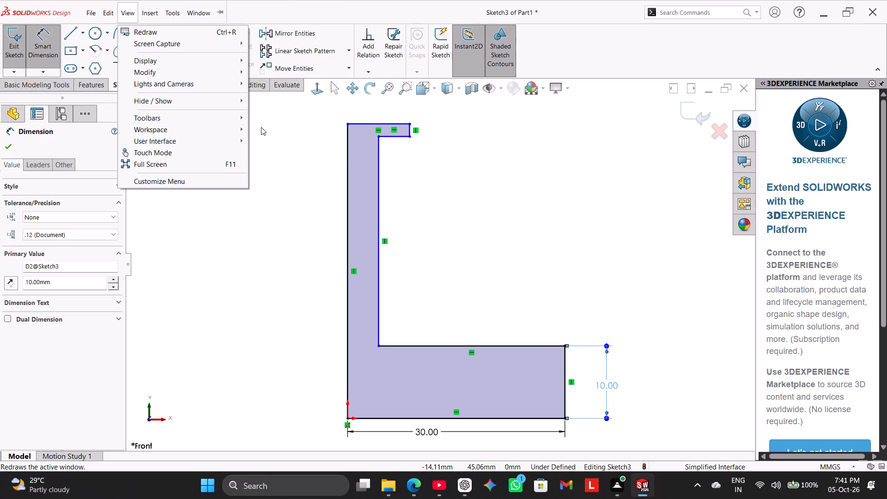
Add a vertical dimension from the base's bottom line to the underside of the top lip, keeping its drawn value.
left_click(313, 182)
left_click(385, 137)
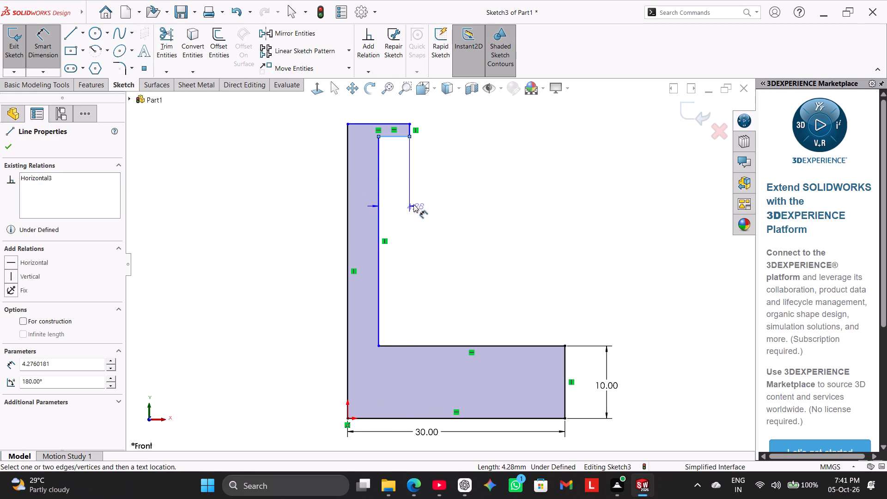
left_click(389, 420)
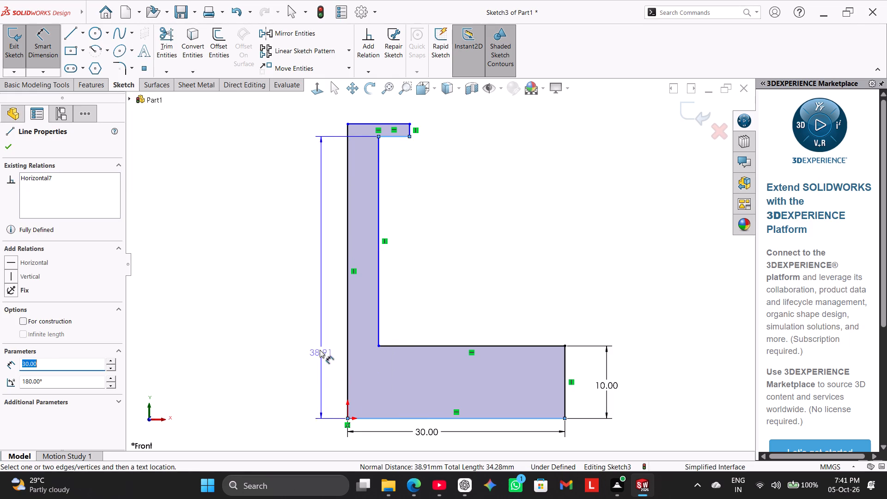
left_click(310, 333)
scroll(408, 140, "up", 1)
scroll(407, 138, "down", 3)
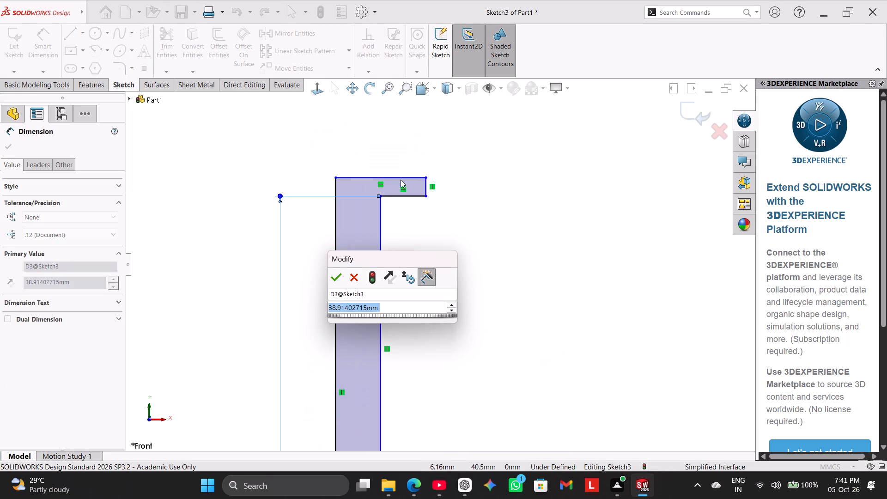
left_click(462, 212)
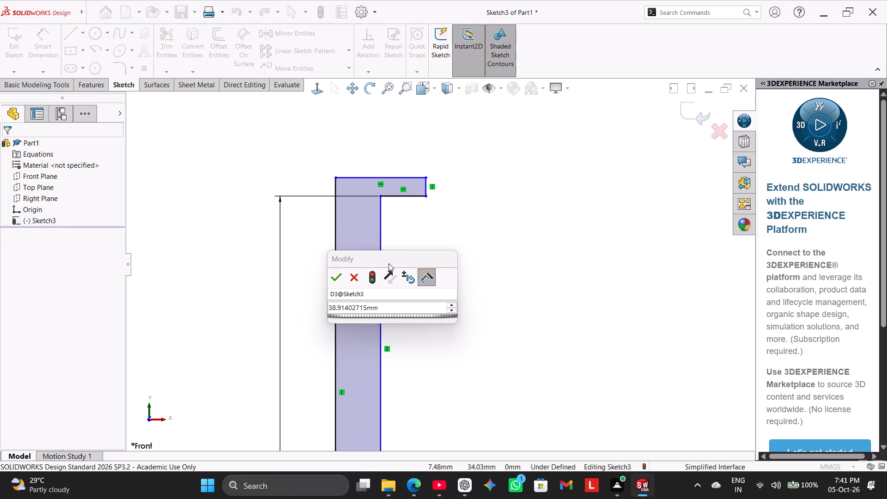
left_click(336, 278)
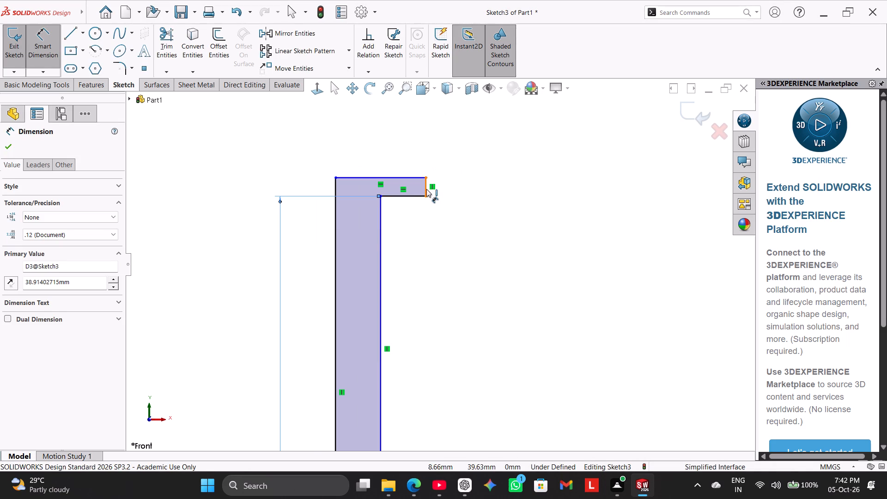
Dimension the top lip 20 mm tall and 13 mm wide.
left_click(426, 189)
left_click(319, 183)
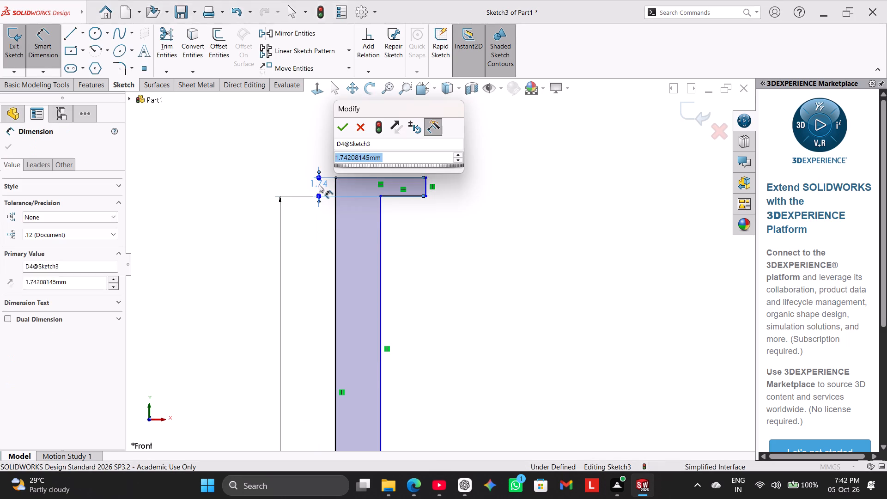
type("20")
key("Return")
scroll(447, 193, "up", 2)
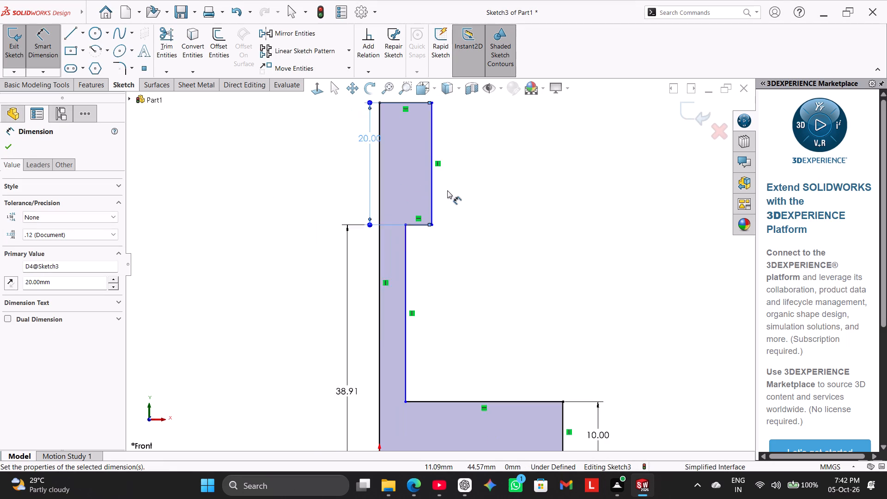
scroll(447, 190, "up", 3)
left_click(421, 153)
left_click(420, 134)
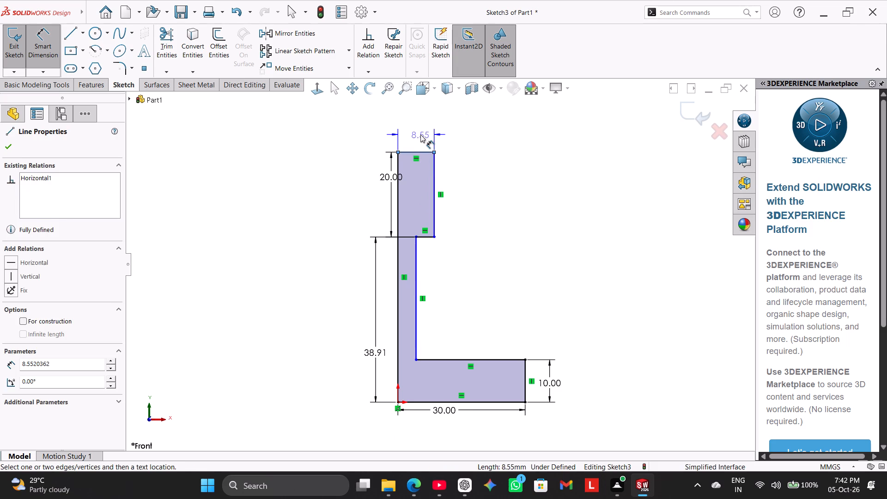
type("13")
key("Return")
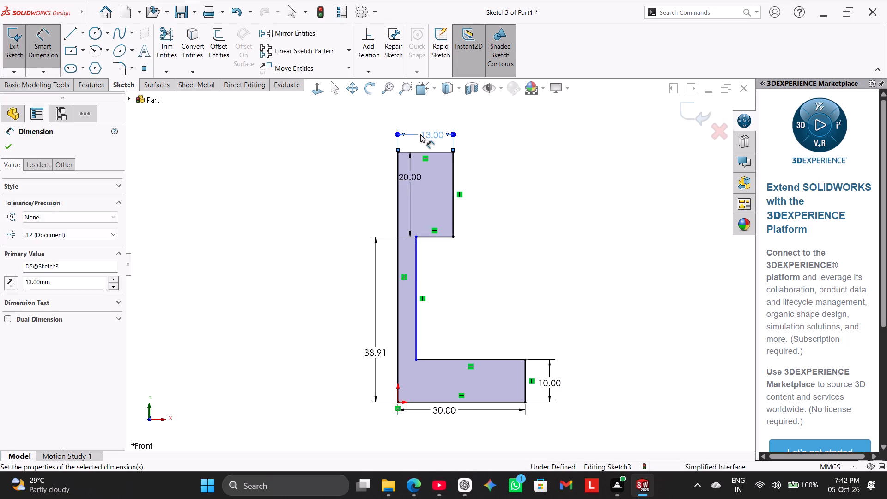
Set the height from the base's bottom line to the lip's underside to 55 mm.
double_click(377, 354)
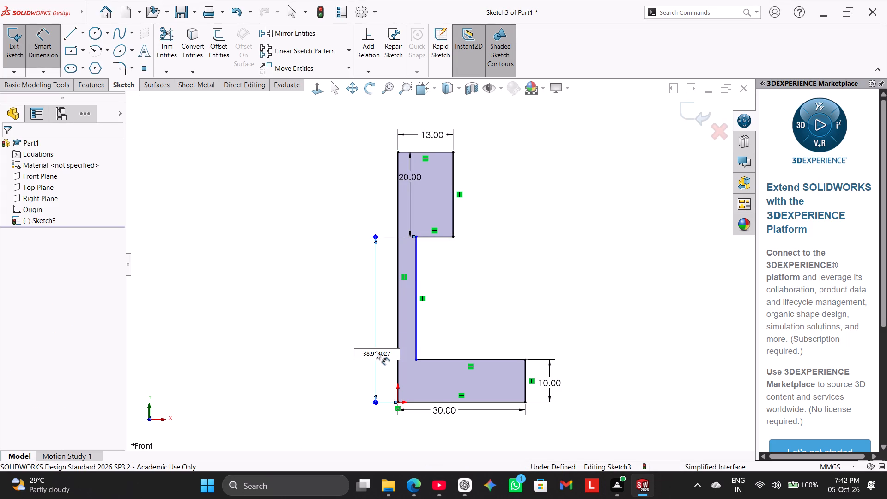
type("a55")
key("ctrl+a")
type("55")
key("Return")
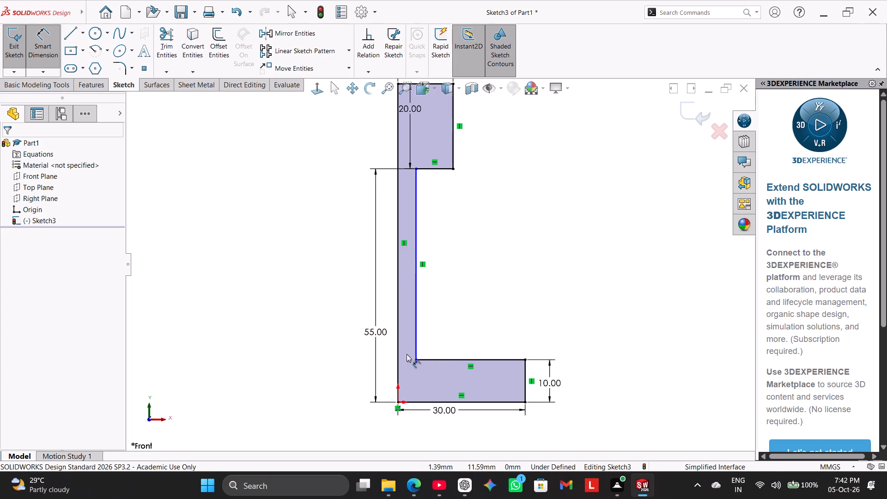
Dimension the base's upper line, from the inner corner to its free end, at 23 mm.
left_click(436, 359)
left_click(453, 332)
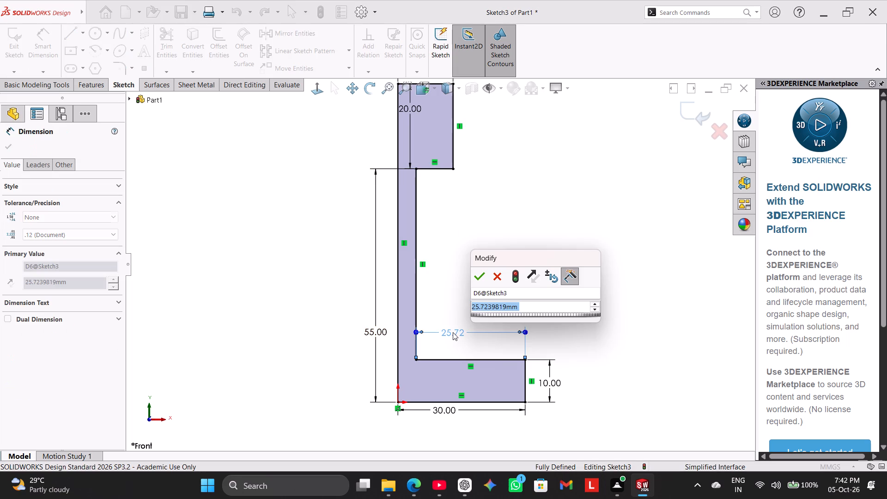
type("23")
key("Return")
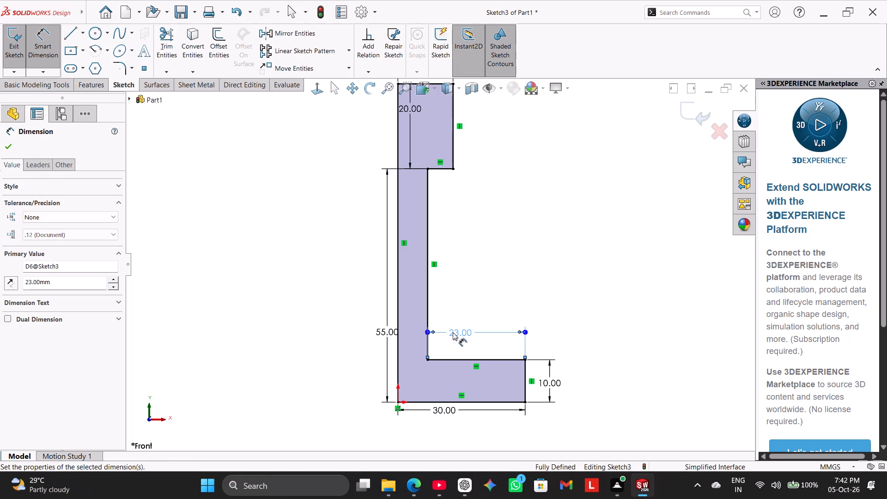
Move the 20 mm and 55 mm height dimensions farther out from the profile so they are clear of the sketch lines.
left_click(538, 270)
scroll(538, 268, "up", 2)
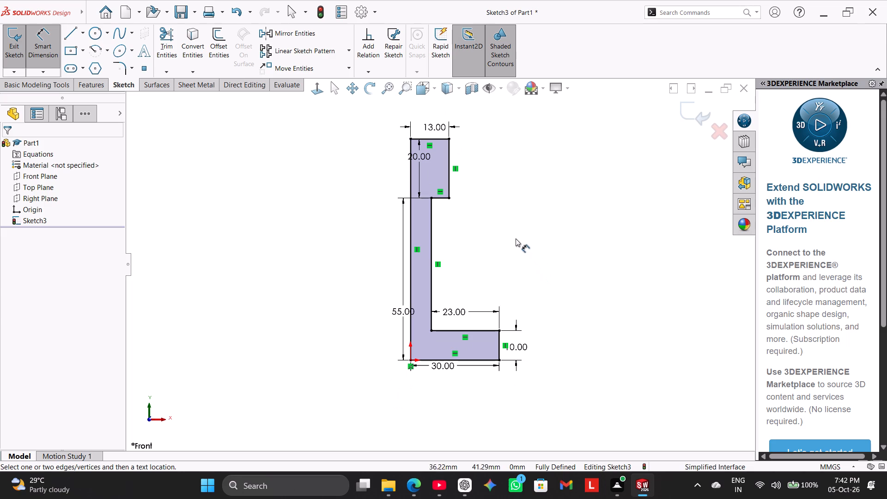
scroll(511, 232, "down", 1)
left_click_drag(396, 139, 380, 140)
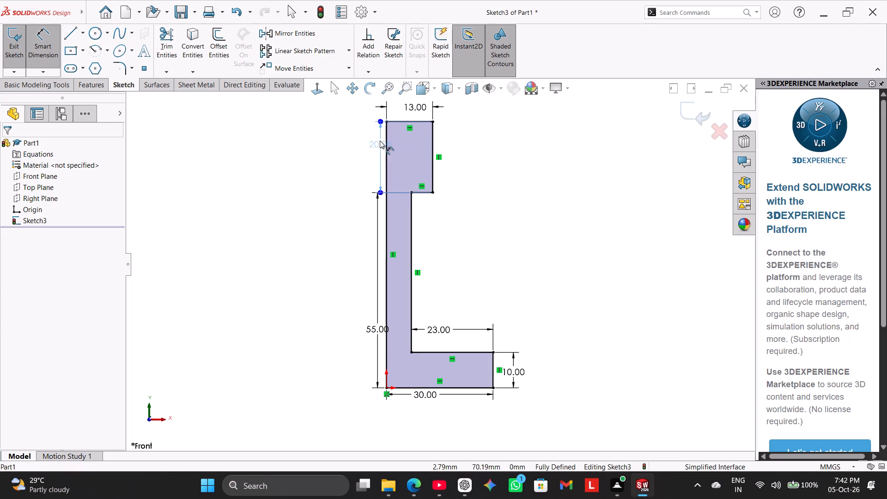
left_click_drag(380, 140, 373, 140)
left_click_drag(369, 152, 360, 152)
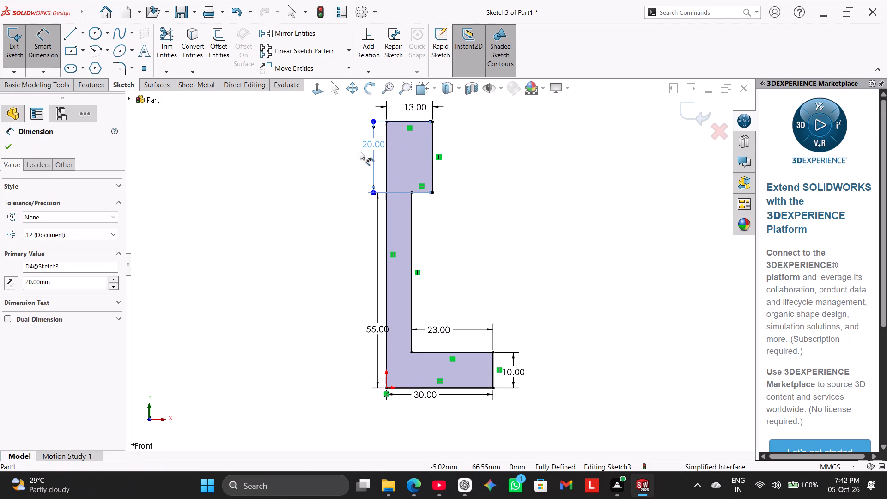
left_click_drag(360, 152, 353, 168)
left_click(349, 164)
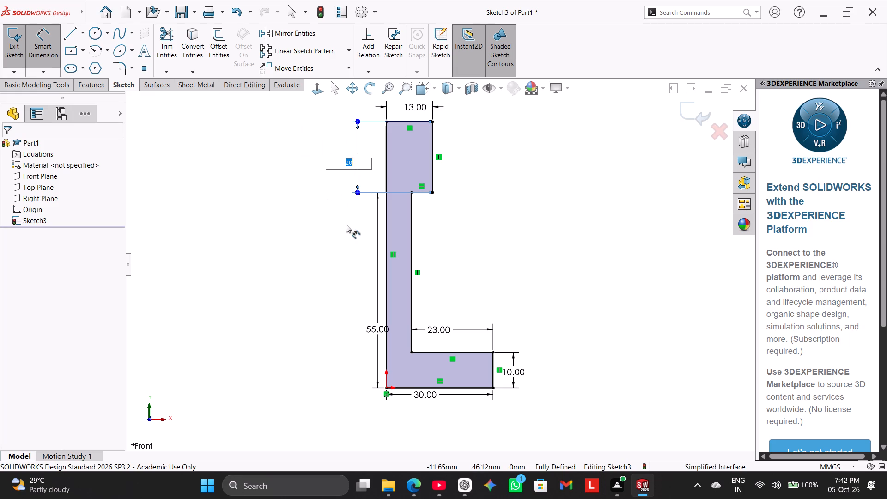
left_click(344, 221)
left_click_drag(376, 324, 362, 320)
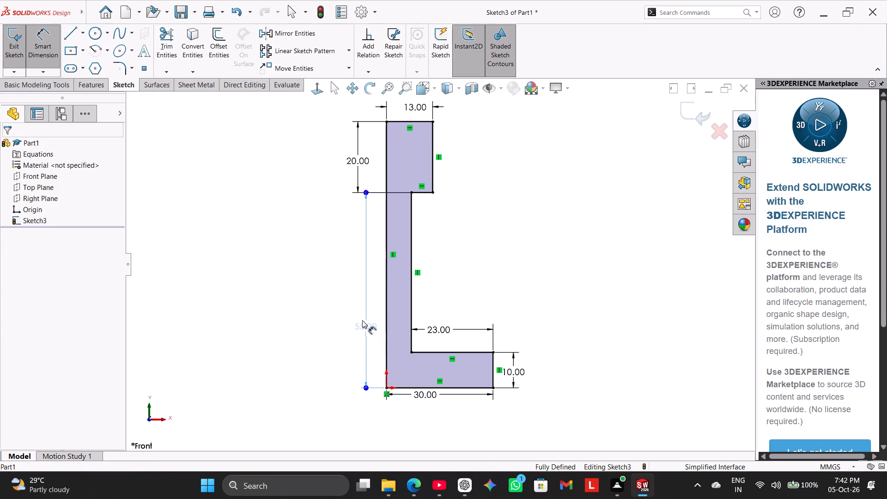
left_click_drag(362, 320, 361, 320)
left_click(494, 193)
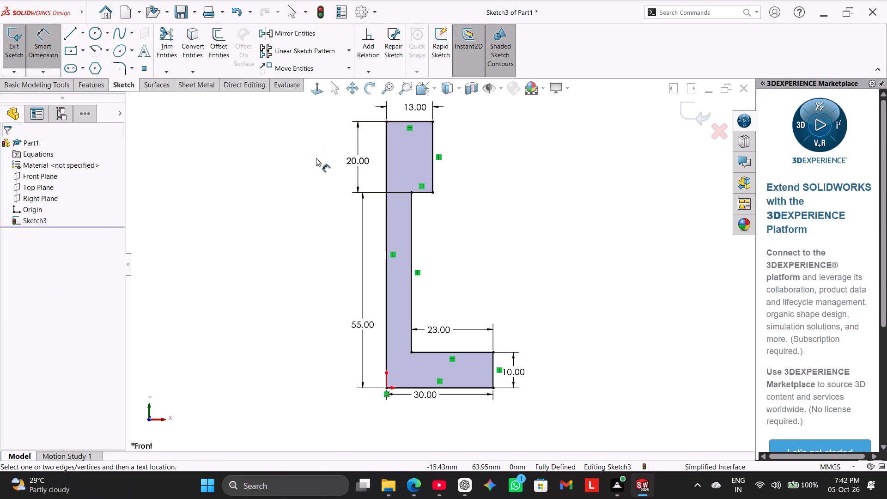
Extrude the profile as a boss 35 mm deep with the Mid Plane end condition and view it isometrically.
left_click(84, 85)
left_click(16, 51)
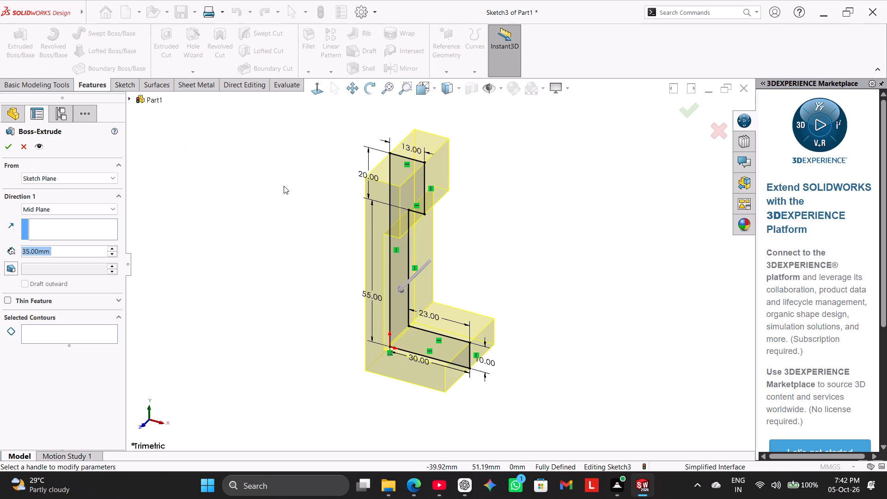
left_click(5, 144)
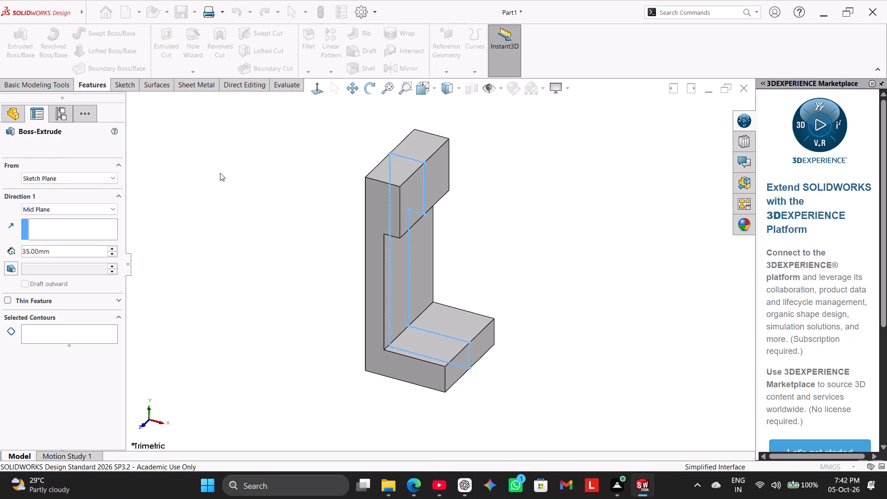
double_click(223, 173)
right_click_drag(234, 194, 511, 64)
right_click_drag(328, 196, 474, 123)
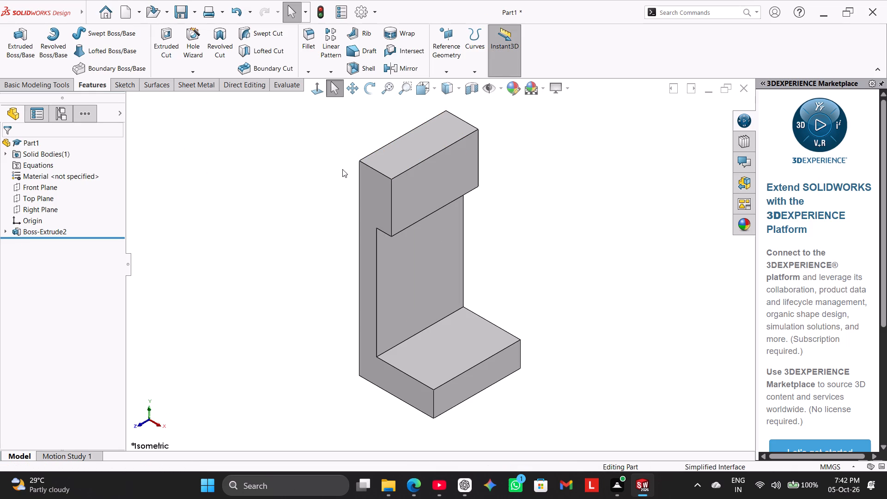
Fillet the two short top edges at the ends of the lip with a 5 mm radius.
left_click(313, 36)
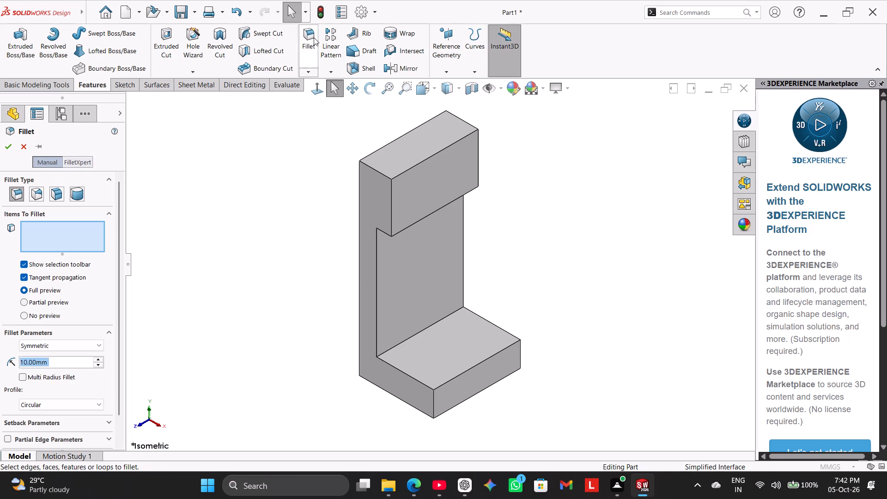
left_click(378, 171)
key("5")
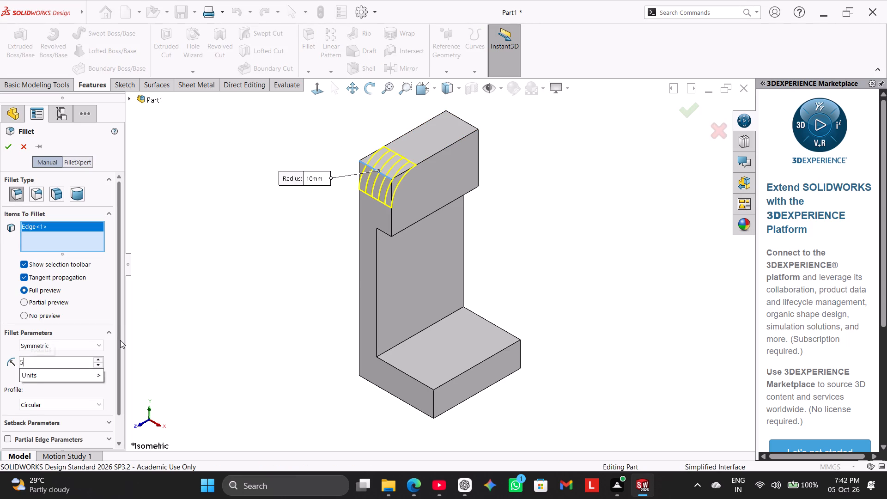
key("Return")
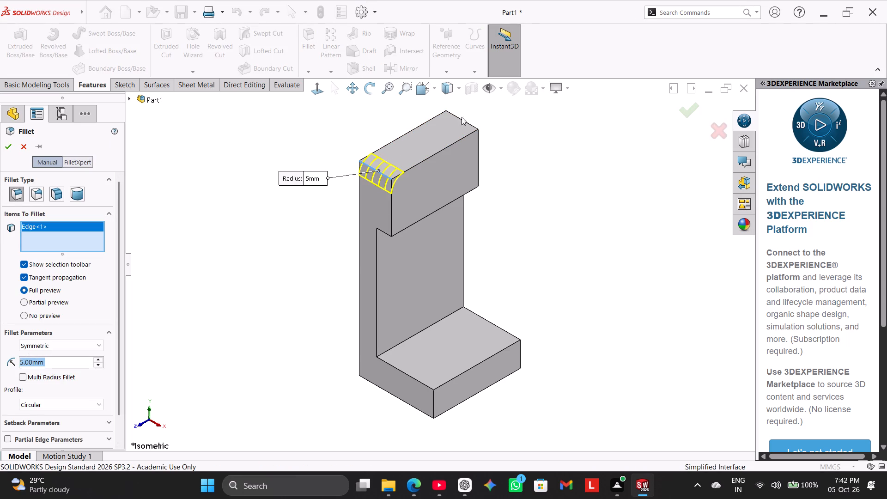
left_click(468, 123)
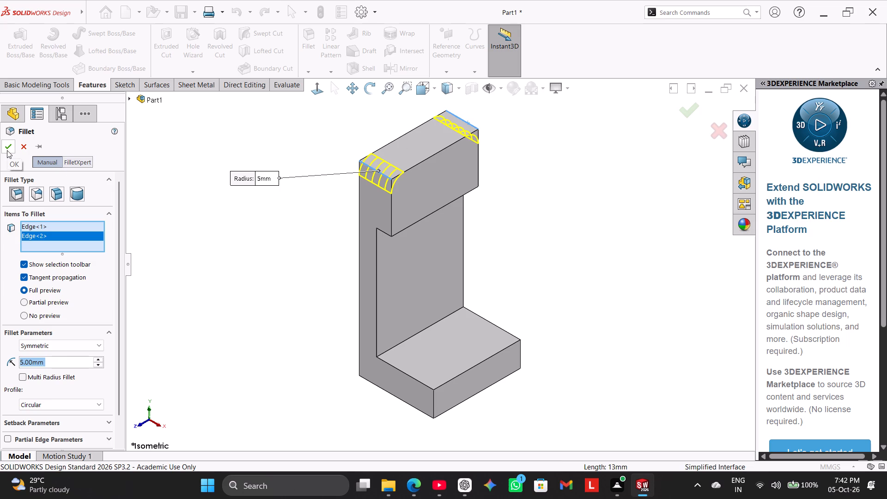
left_click(7, 150)
left_click(166, 255)
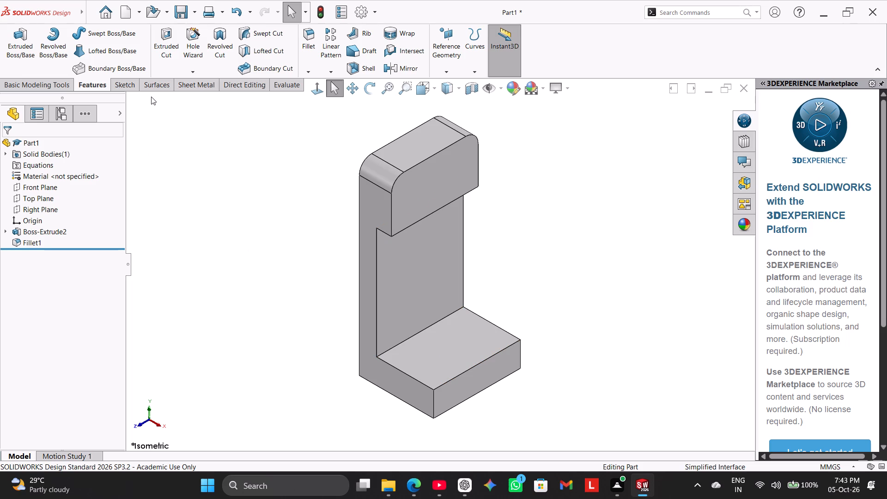
Start a new sketch on the upper face of the base.
left_click(133, 85)
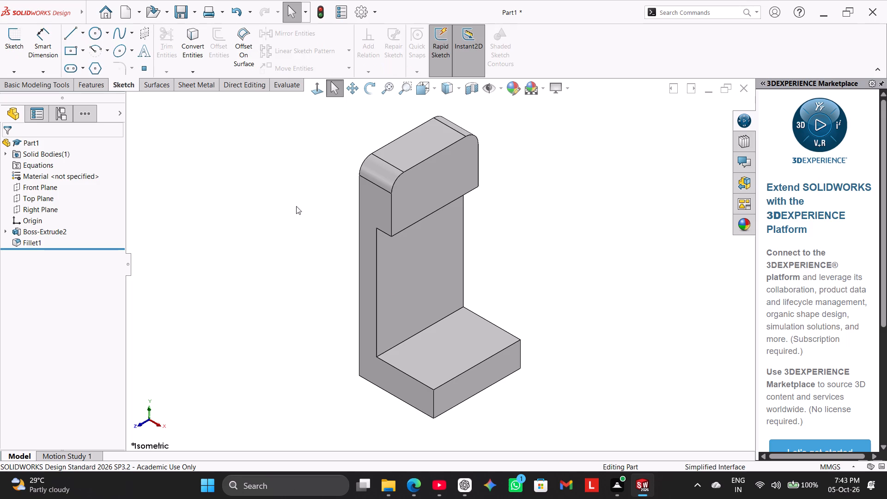
right_click(457, 352)
left_click(480, 250)
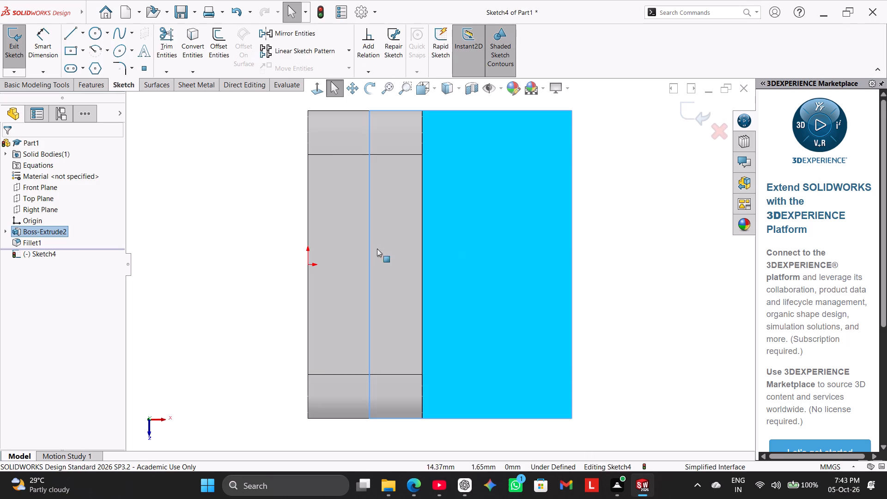
Sketch two circles, each about 6.1 mm in diameter, one near each end of the base's upper face.
left_click(263, 224)
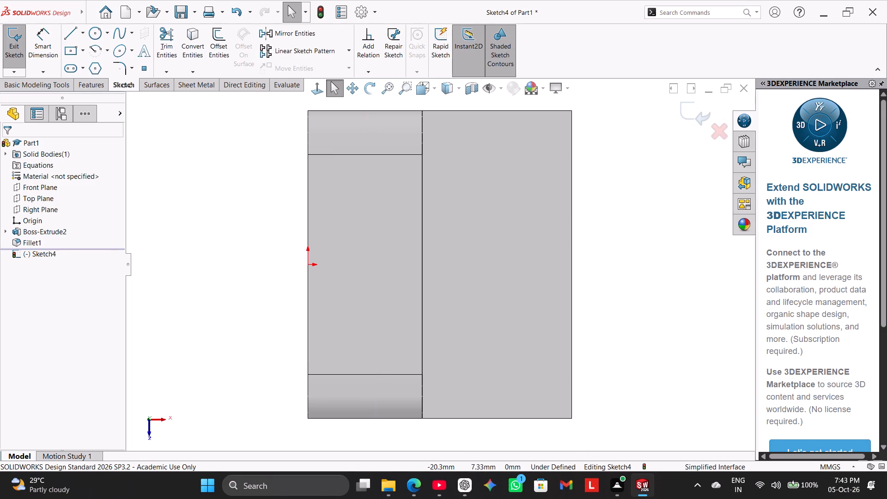
left_click(93, 35)
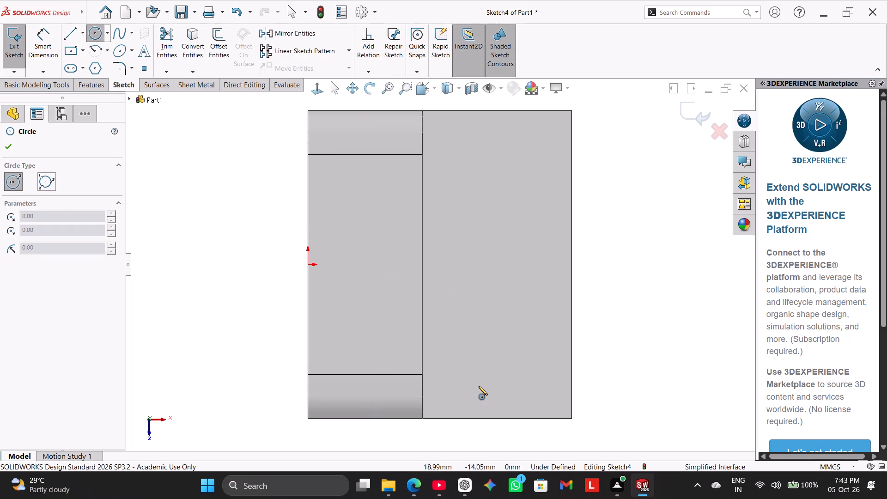
left_click(488, 367)
left_click(506, 388)
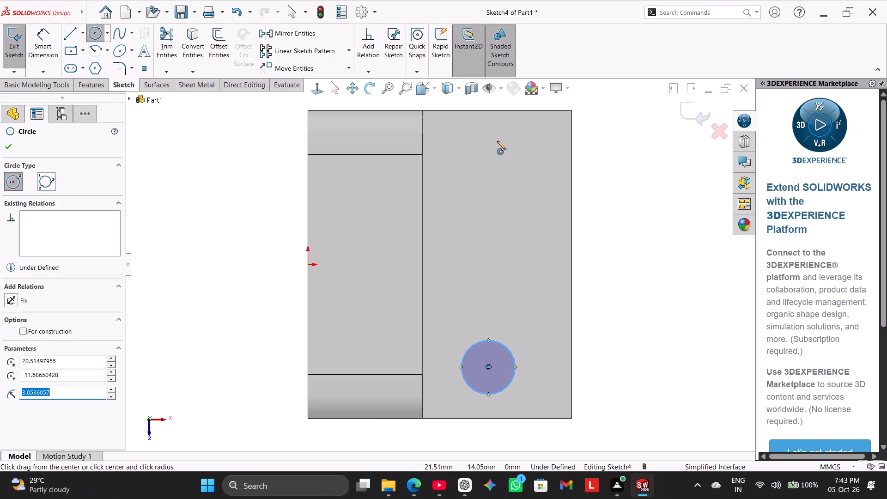
left_click(490, 147)
left_click(508, 165)
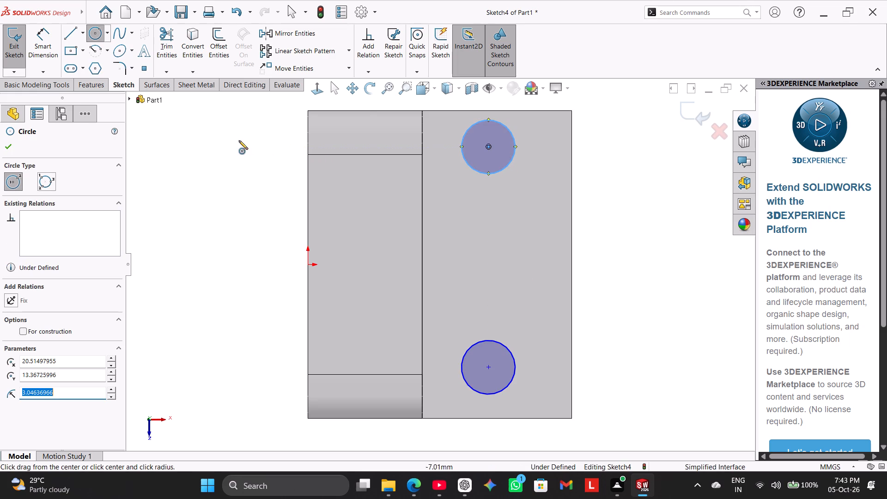
right_click(237, 140)
left_click(255, 147)
Draw a vertical centerline joining the centres of the two circles.
left_click(82, 36)
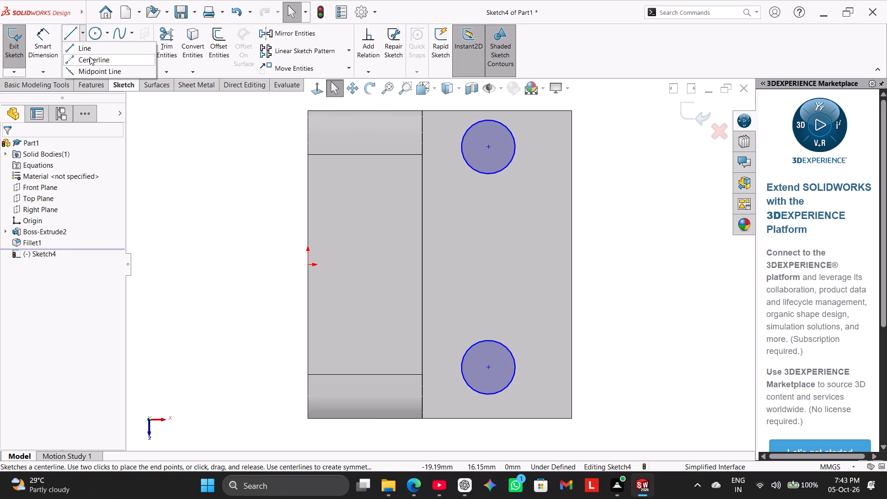
left_click(90, 57)
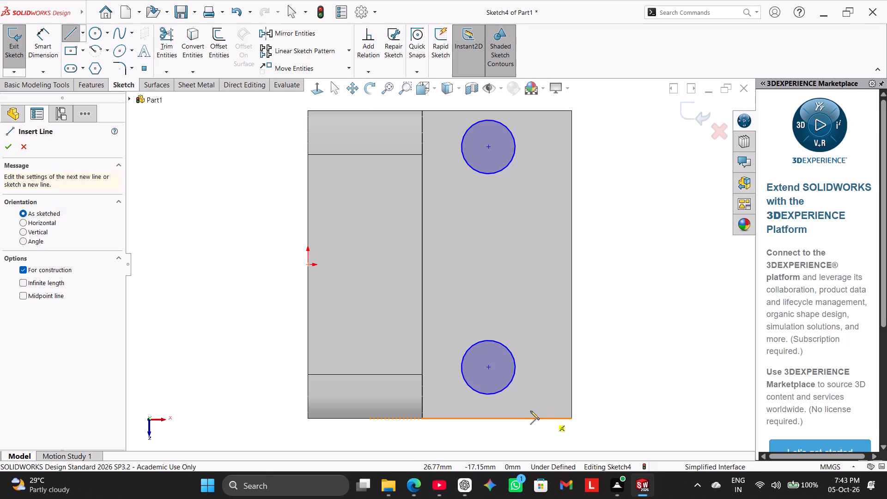
left_click(491, 368)
left_click(489, 148)
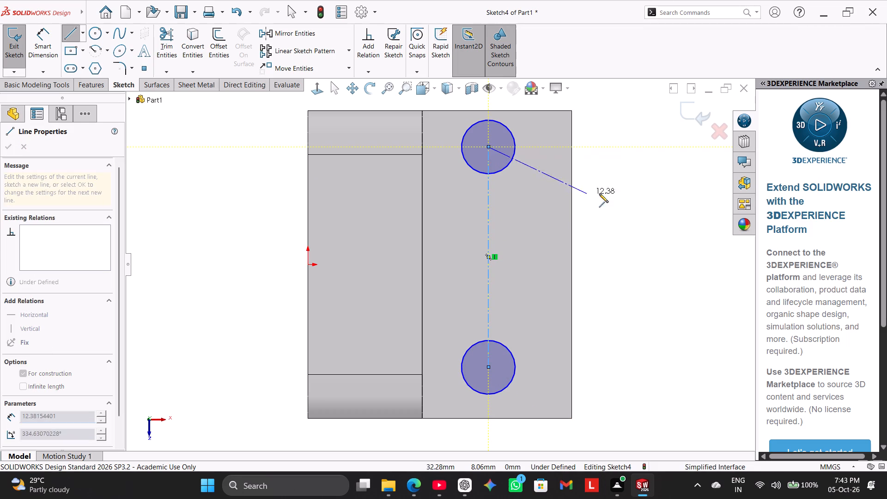
right_click(610, 195)
left_click(630, 199)
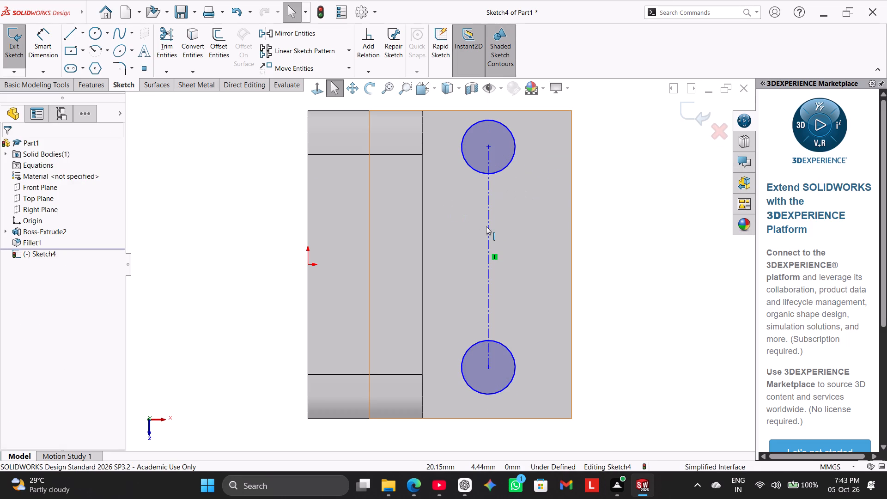
right_click(486, 226)
left_click(265, 171)
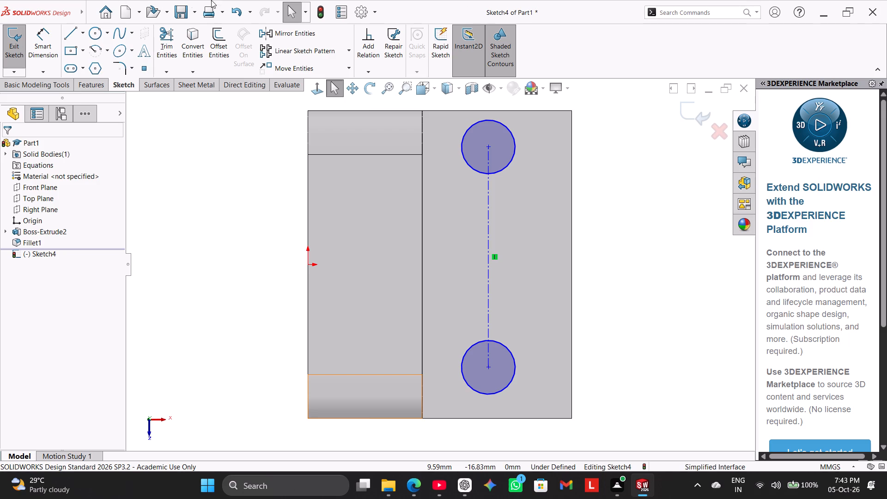
Dimension the centerline 8 mm from the outer long edge of the base.
left_click(43, 48)
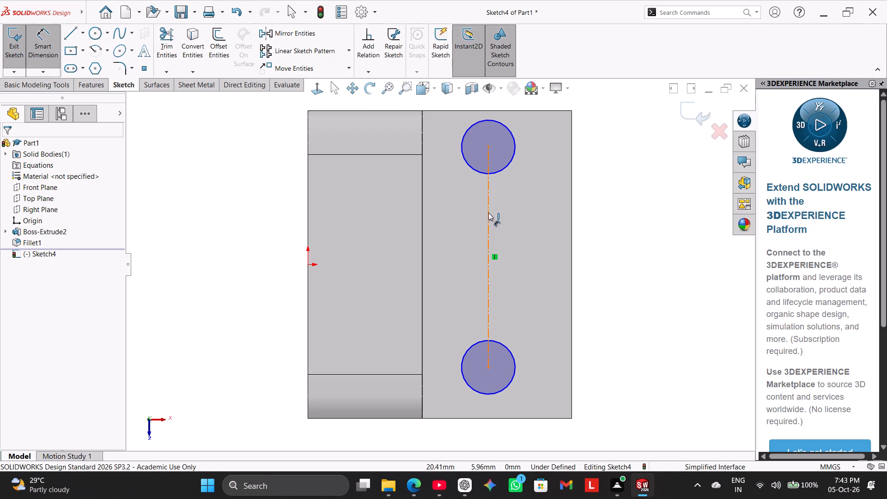
left_click(489, 213)
left_click(573, 207)
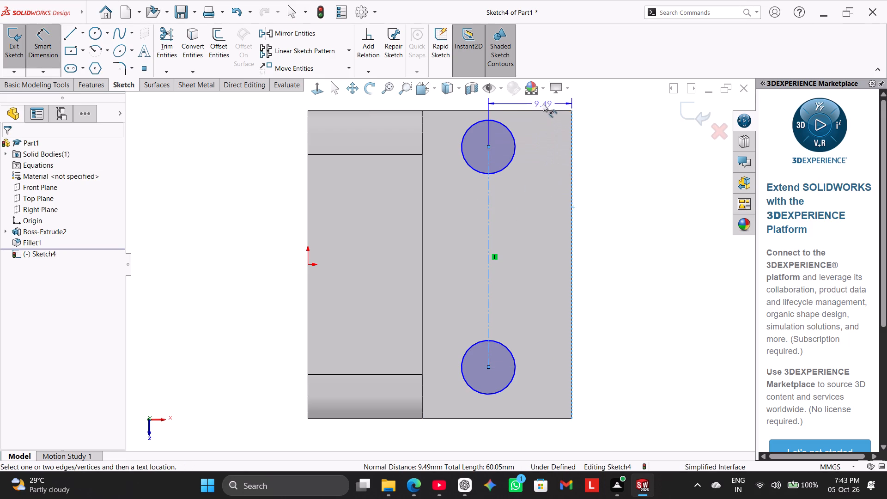
left_click(530, 100)
key("8")
key("Return")
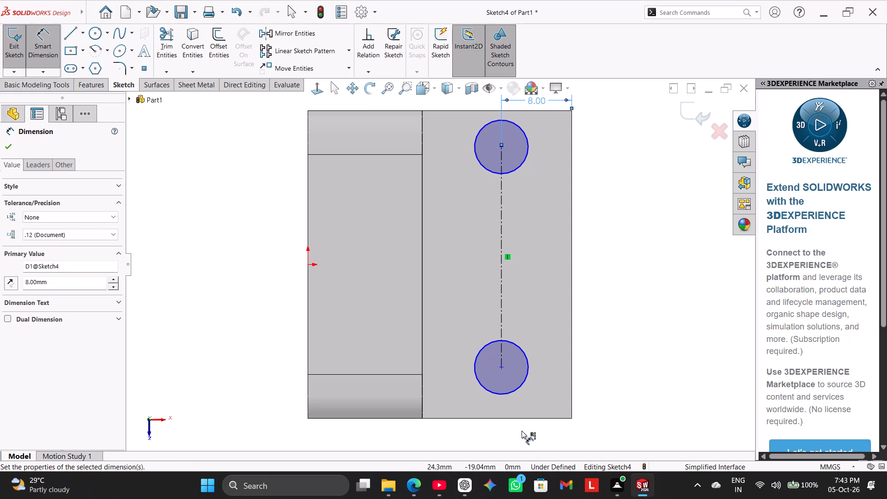
Dimension the lower circle's centre 7 mm from the adjacent short edge of the base.
left_click(501, 368)
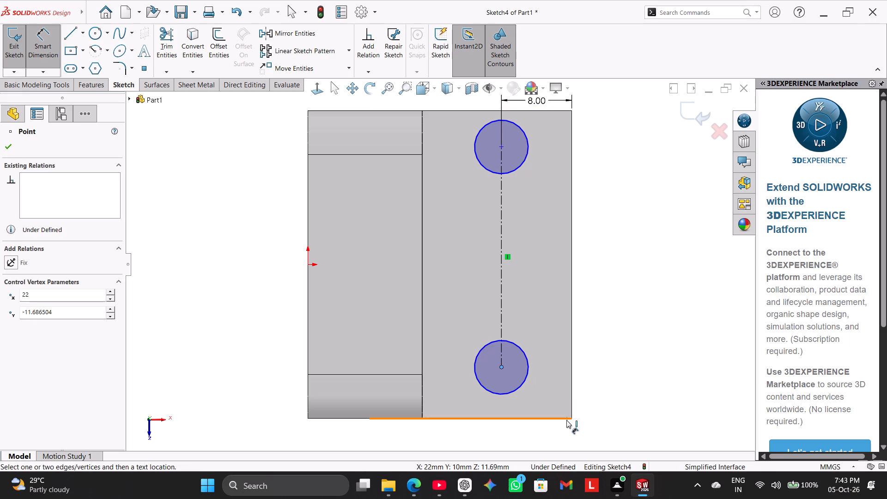
left_click(560, 418)
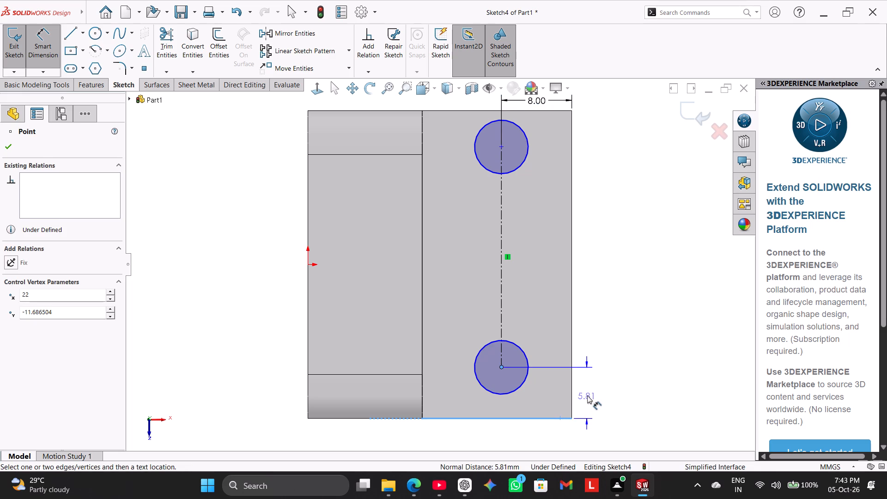
left_click(587, 396)
key("7")
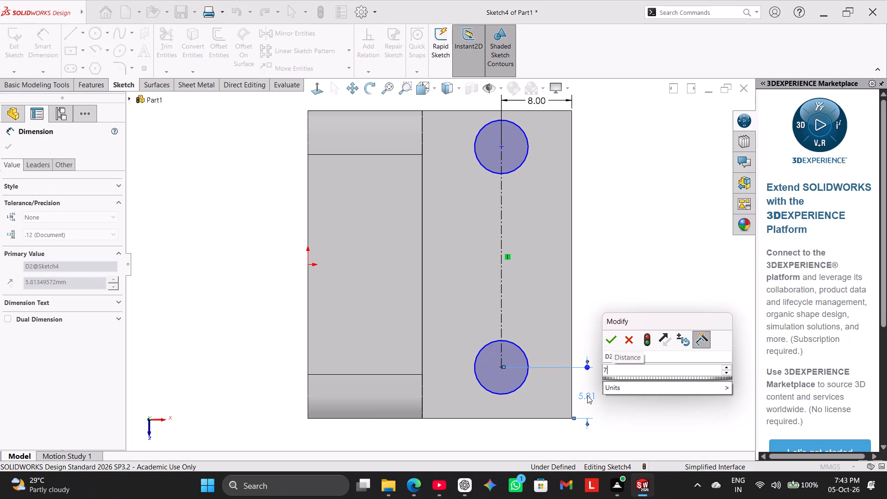
key("Return")
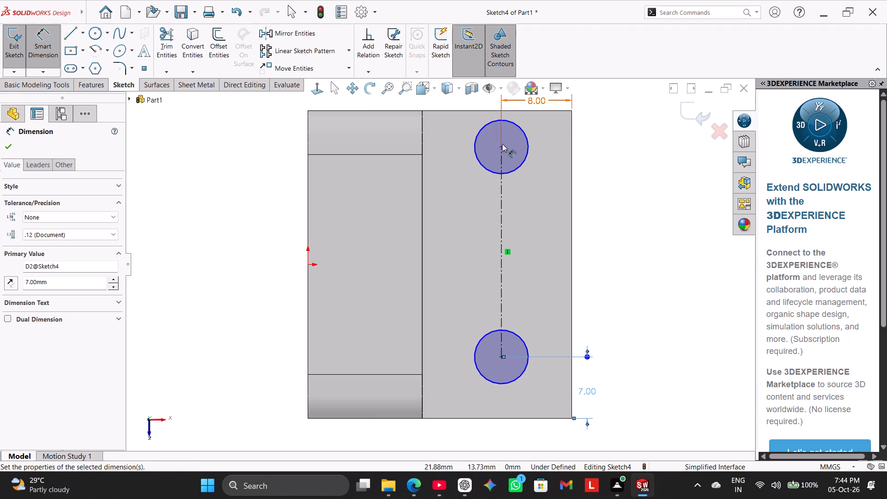
Dimension the spacing between the two circle centres as 21 mm.
left_click(504, 148)
left_click(501, 357)
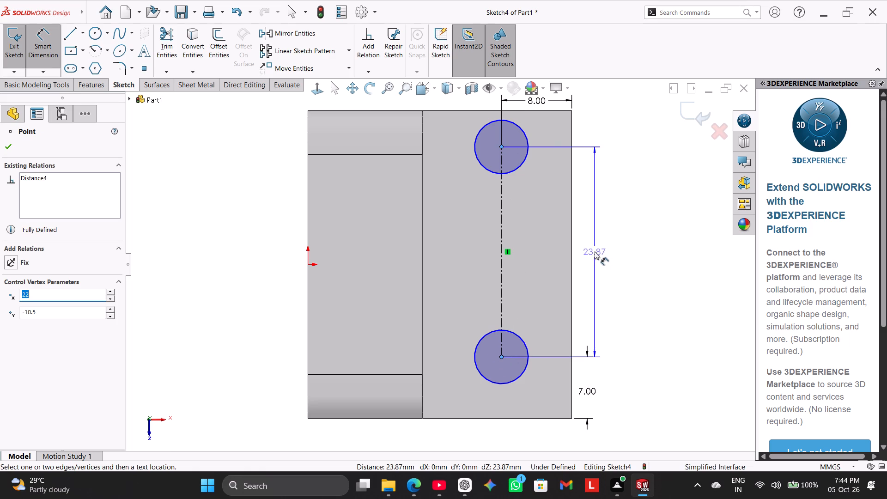
left_click(589, 250)
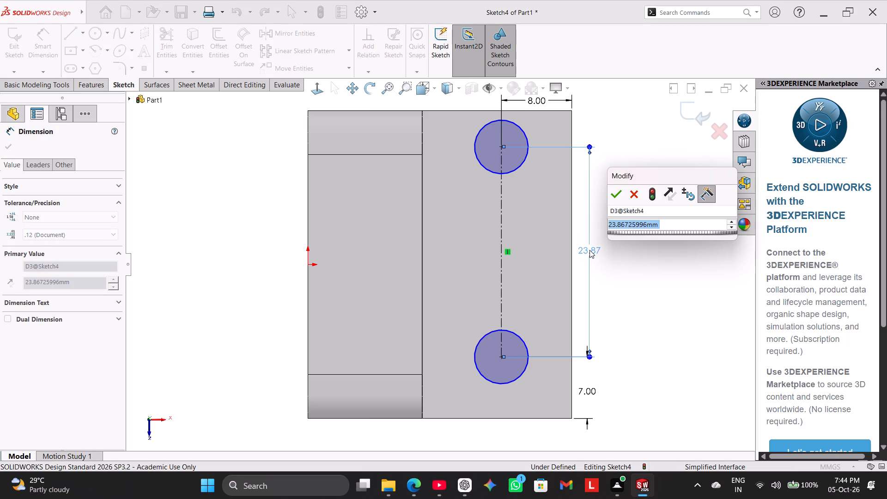
type("21")
key("Return")
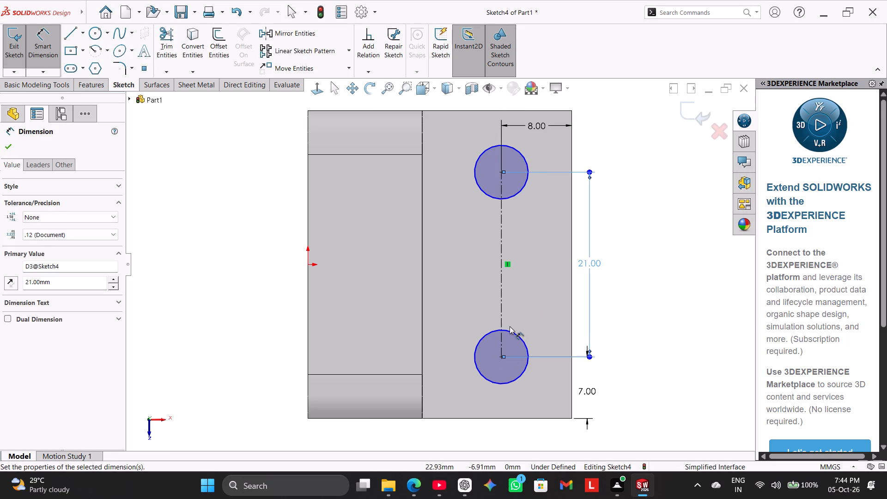
Dimension the lower circle's diameter as 10 mm.
left_click(476, 371)
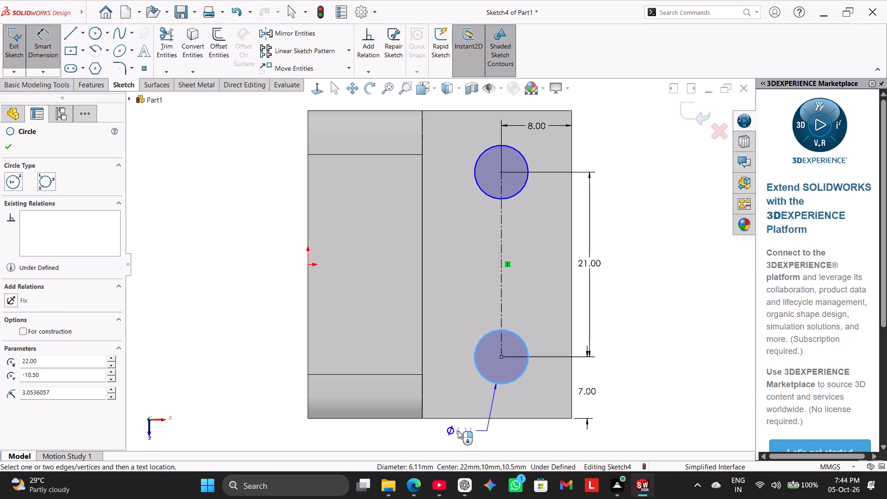
left_click(440, 435)
type("10")
key("Return")
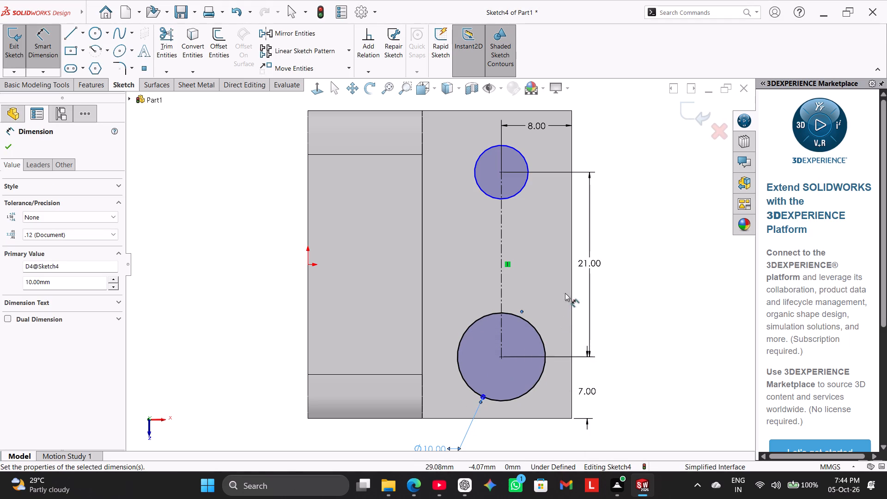
right_click(679, 177)
left_click(698, 208)
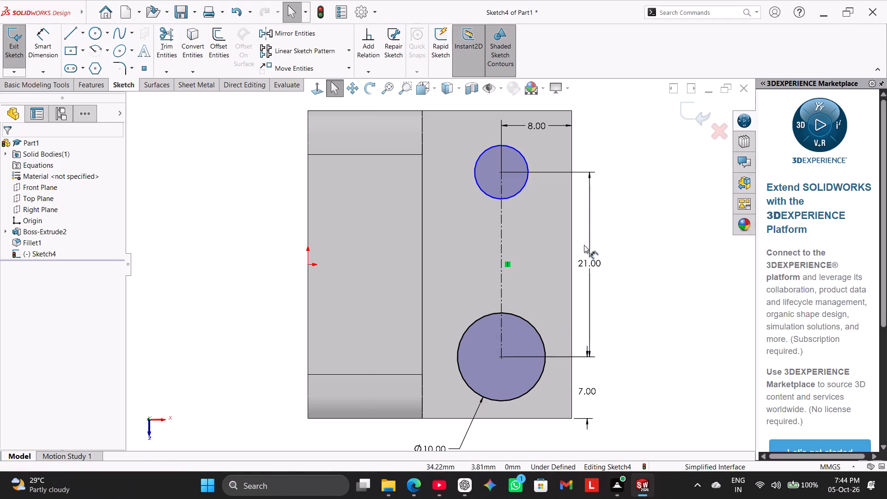
Add an Equal relation between the two circles.
left_click(518, 396, "ctrl")
left_click(509, 197, "ctrl")
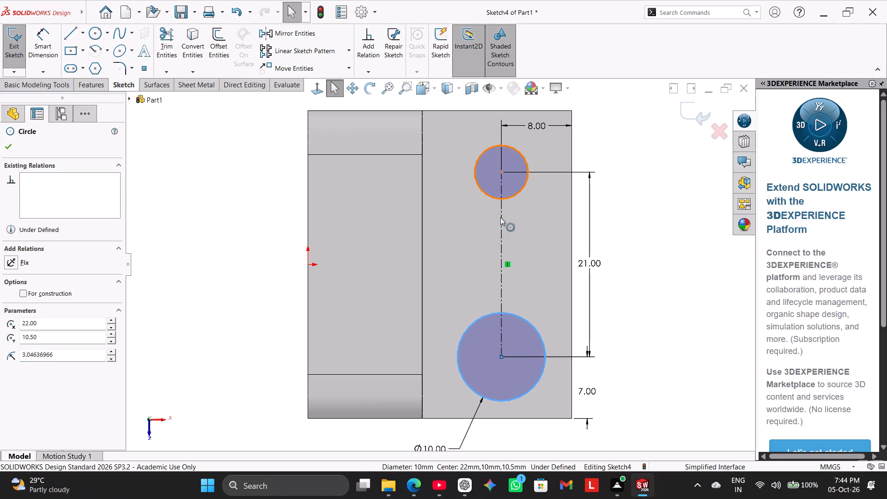
left_click(24, 350)
left_click(196, 248)
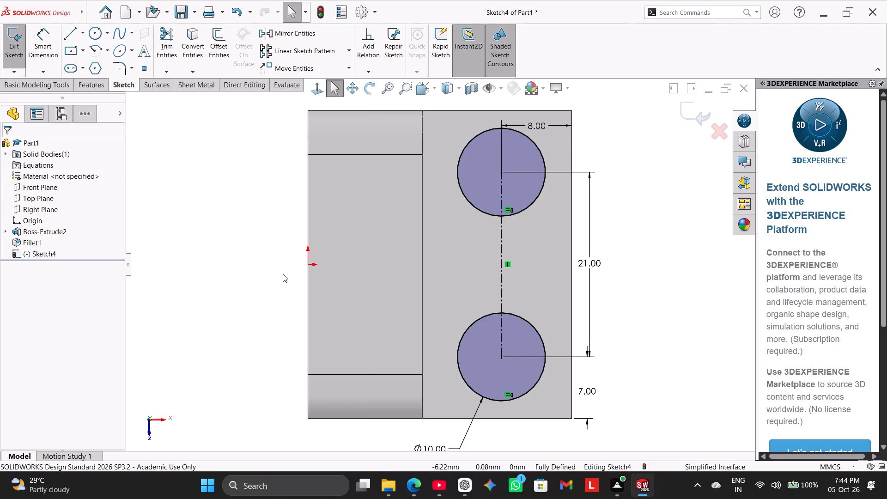
Cut-extrude the two circles through the base with the Up To Next end condition and view the part isometrically.
scroll(323, 317, "up", 4)
right_click_drag(306, 319, 407, 226)
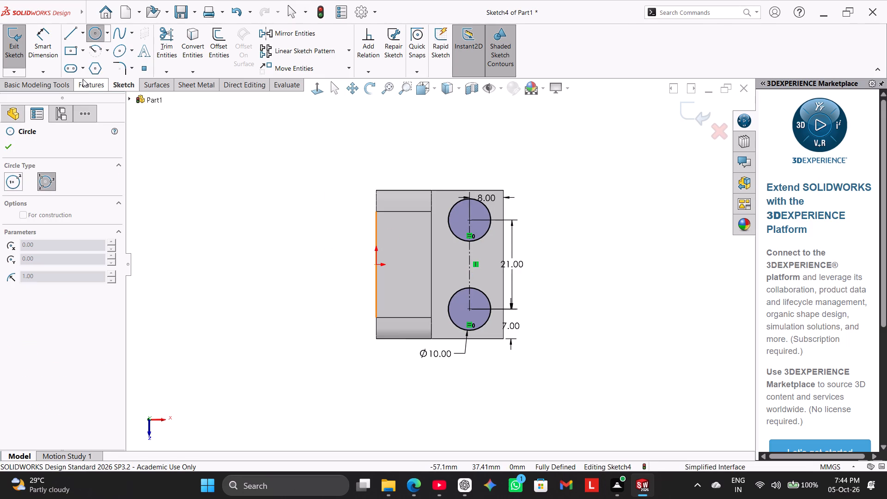
left_click(86, 85)
left_click(174, 47)
middle_click_drag(245, 244, 243, 216)
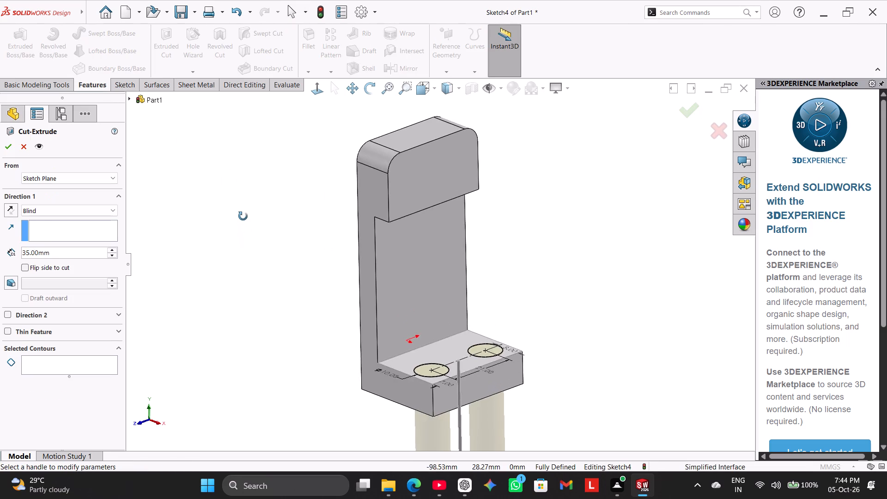
middle_click_drag(243, 216, 248, 226)
left_click(40, 211)
left_click(43, 244)
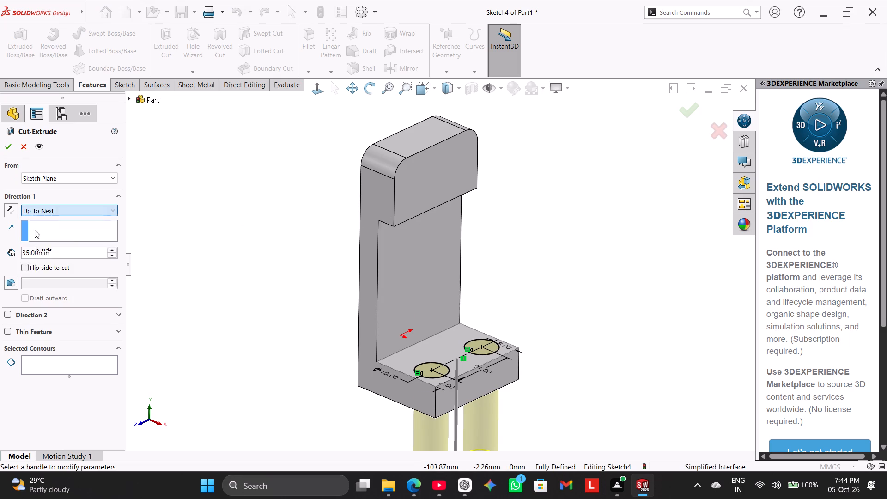
left_click(10, 149)
left_click(191, 211)
right_click_drag(258, 306, 324, 258)
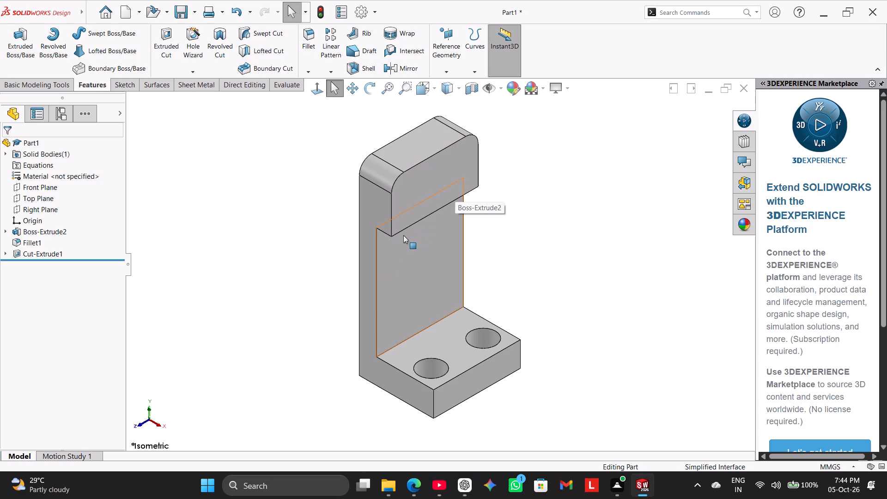
Start a new sketch on the inner face of the upright wall, below the lip.
right_click(429, 279)
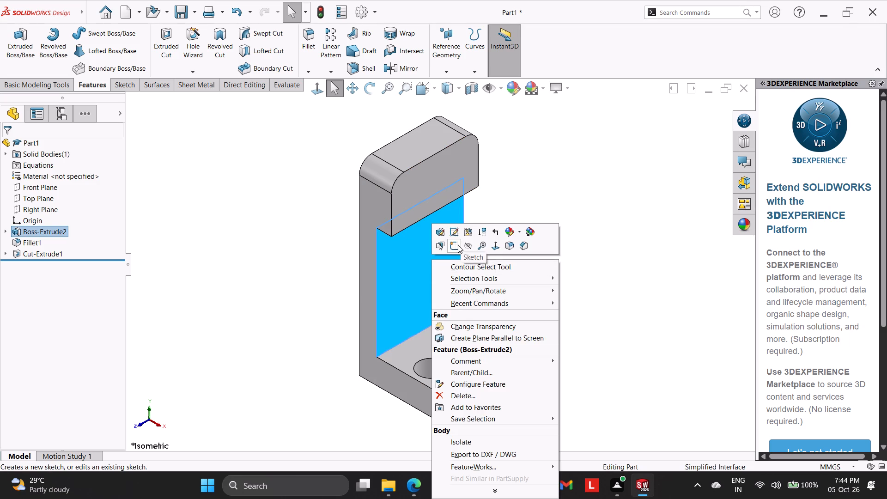
left_click(458, 245)
left_click(309, 217)
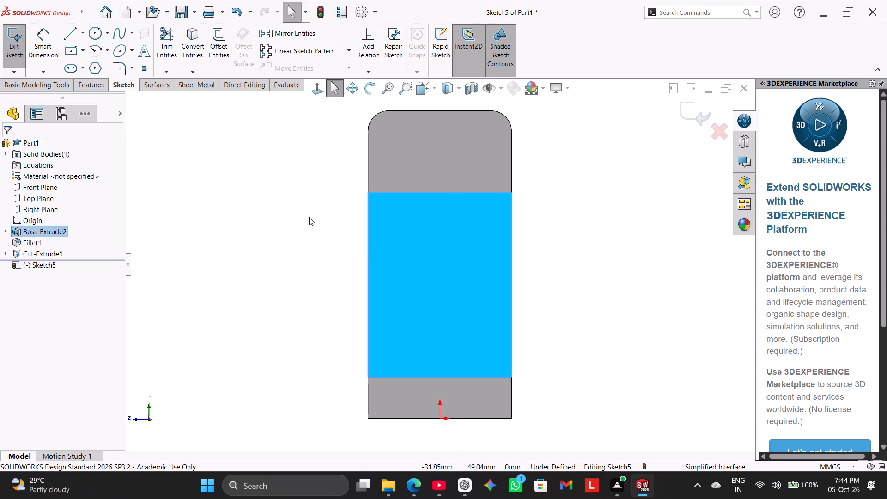
Sketch two concentric circles with radii of about 12.1 mm and 6 mm, centred about 38 mm above the origin on the wall face.
left_click(92, 30)
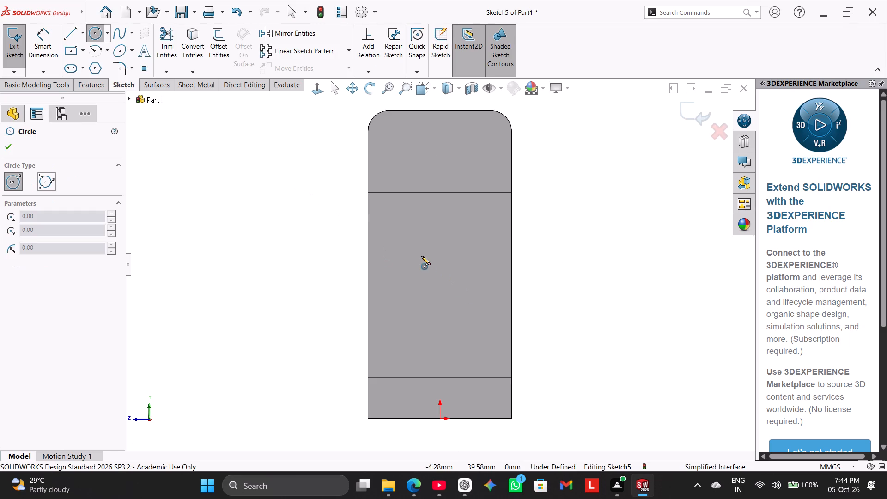
left_click(437, 264)
left_click(462, 307)
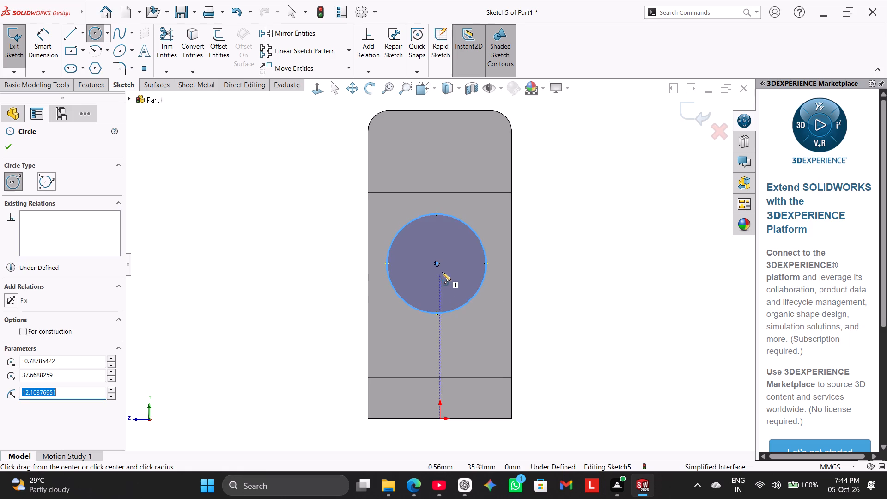
left_click(438, 264)
left_click(452, 283)
right_click(282, 213)
left_click(301, 222)
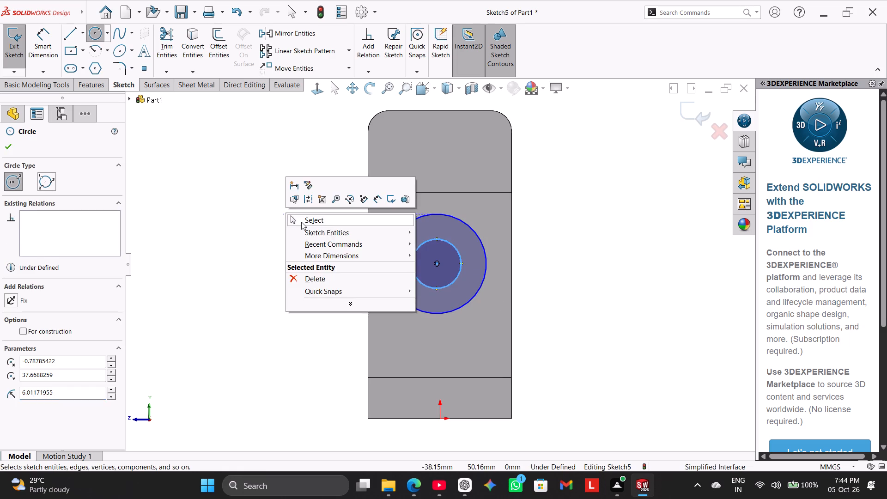
Draw a centerline from the origin to the common centre of the two circles.
left_click(81, 37)
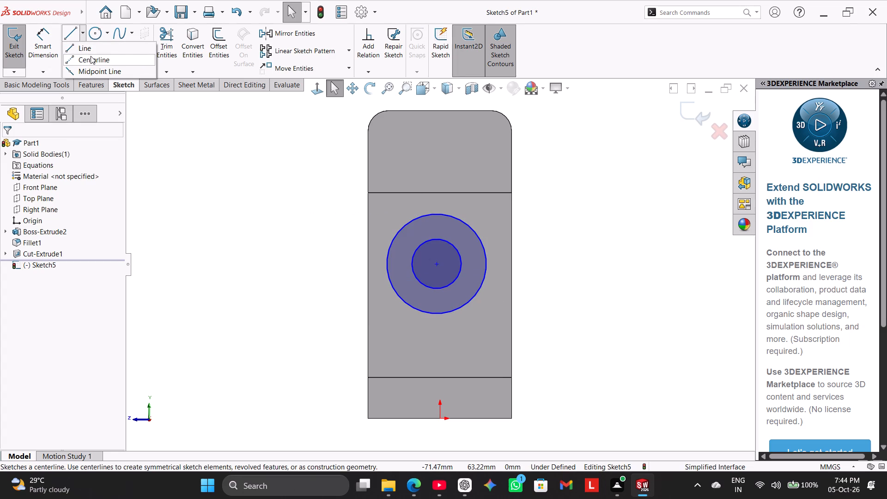
left_click(91, 57)
left_click(439, 419)
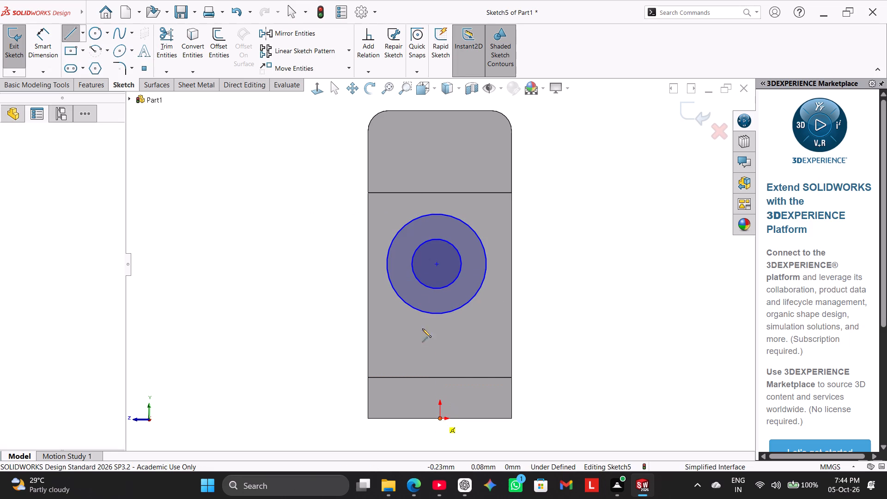
left_click(437, 262)
right_click(321, 213)
left_click(340, 218)
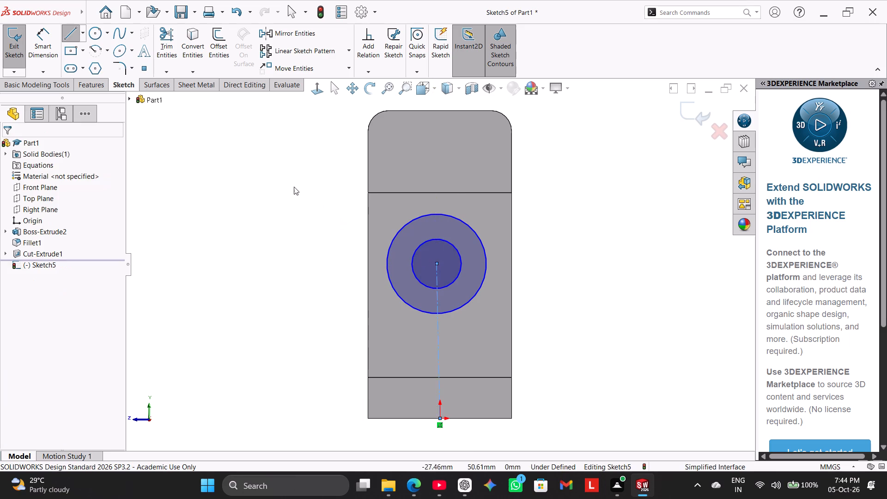
Add a Vertical relation to the centerline between the origin and the circles' centre.
right_click(440, 346)
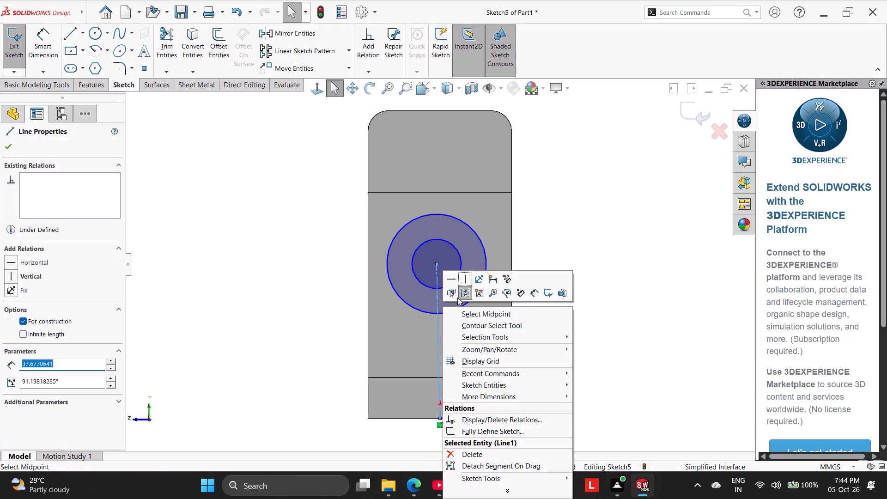
left_click(462, 280)
left_click(310, 231)
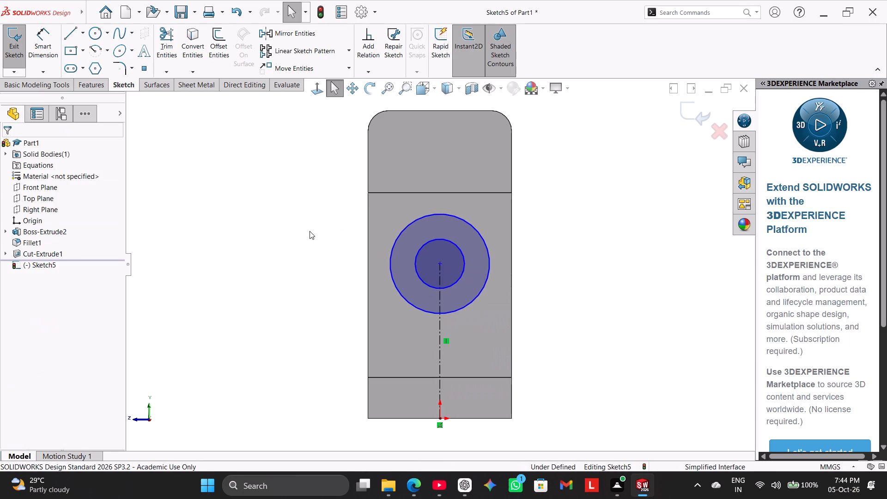
left_click_drag(310, 229, 291, 200)
Start Smart Dimension in the concentric-circle sketch.
left_click(47, 53)
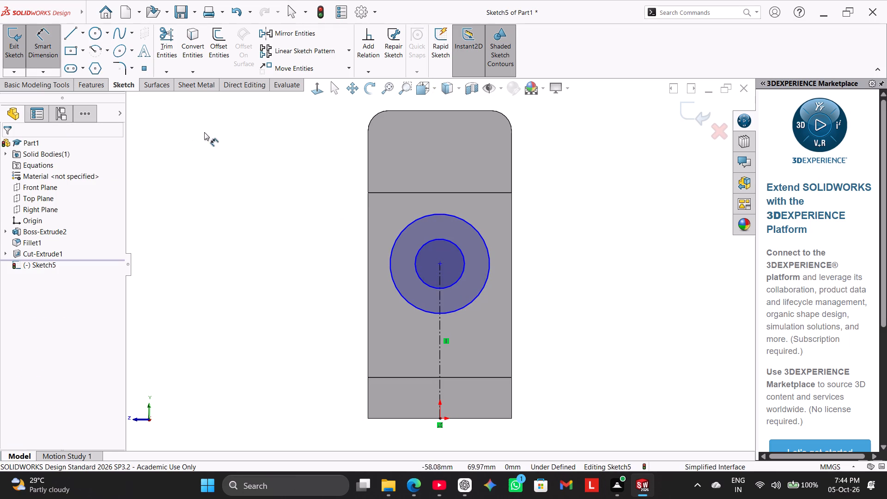
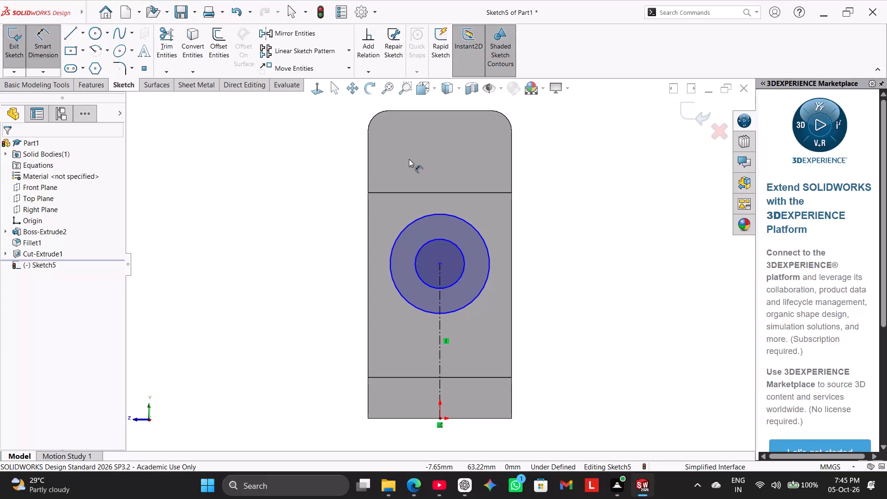
Dimension the outer circle's diameter to 27 mm and the inner circle's diameter to 16 mm.
left_click(450, 213)
left_click(546, 187)
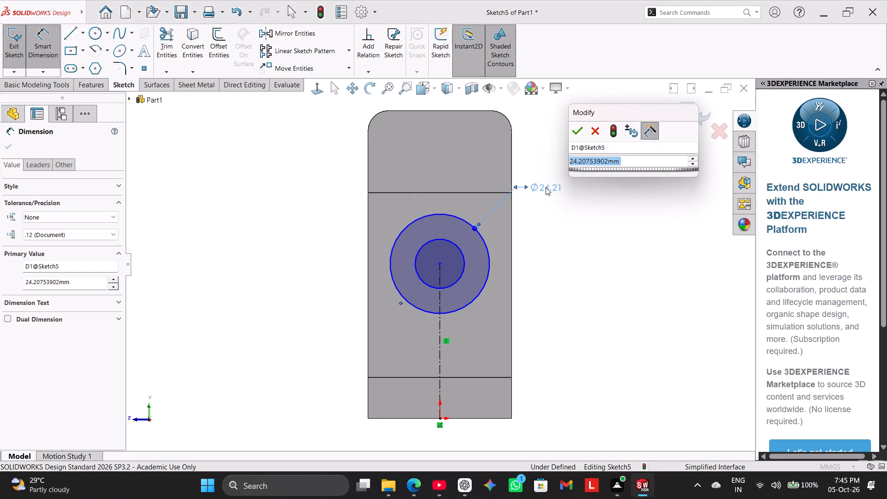
type("27")
key("Return")
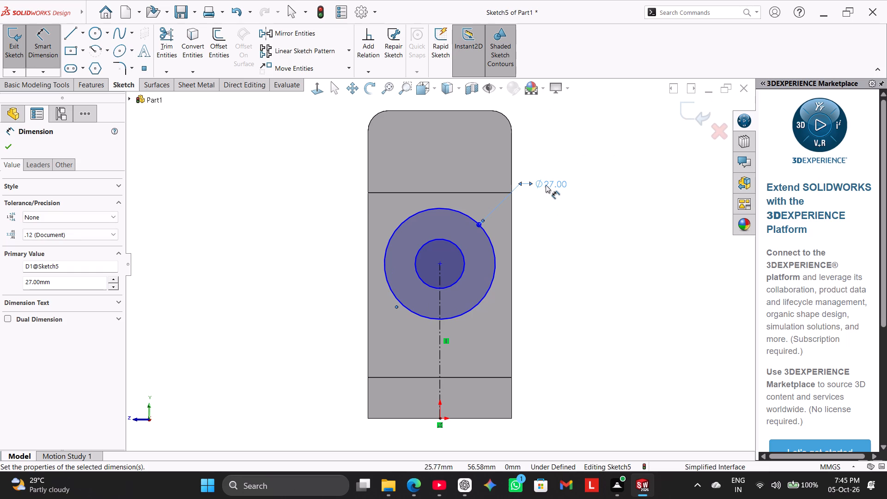
left_click(462, 249)
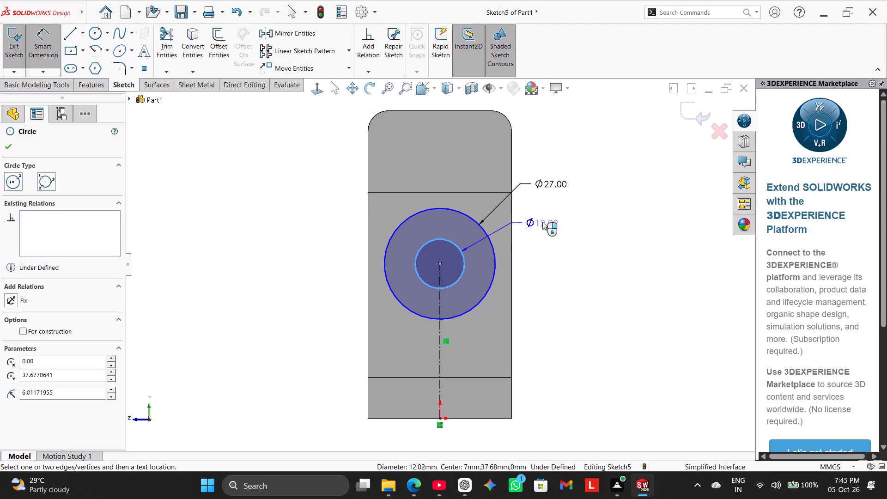
left_click(547, 212)
type("16")
key("Return")
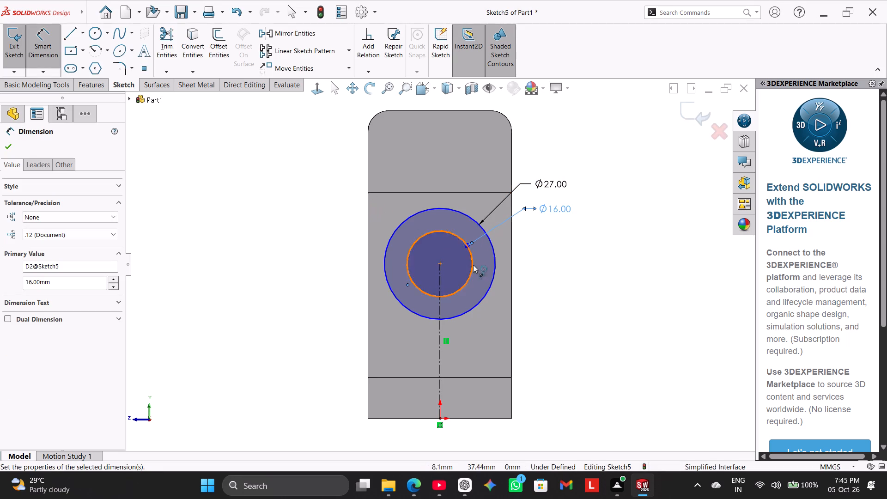
Set the distance from the circles' centre to the base's top edge to 20 mm.
left_click(438, 262)
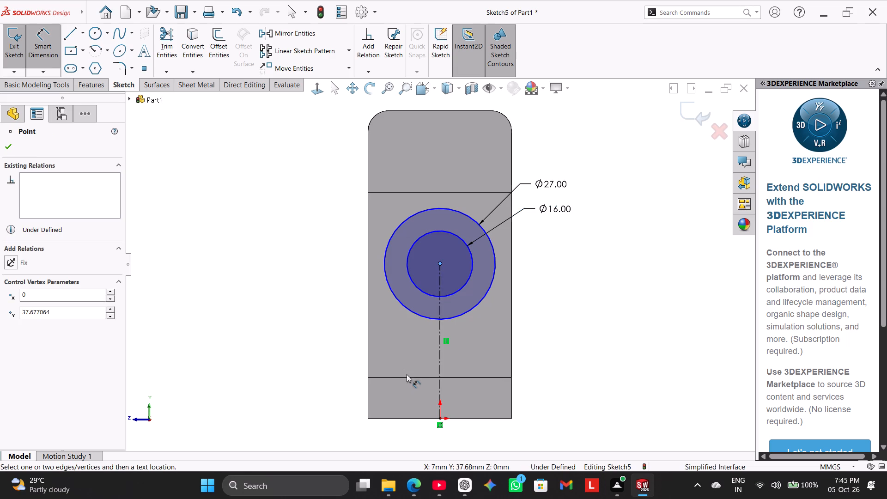
left_click(411, 377)
left_click(335, 323)
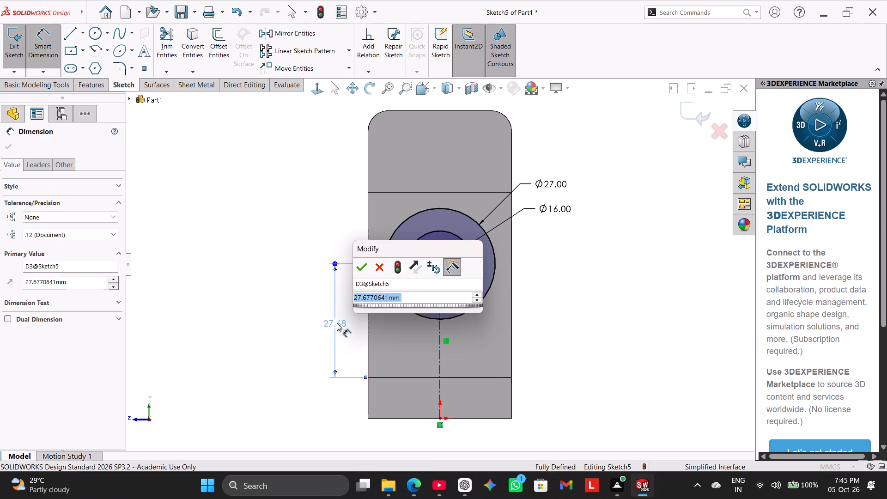
type("20")
key("Return")
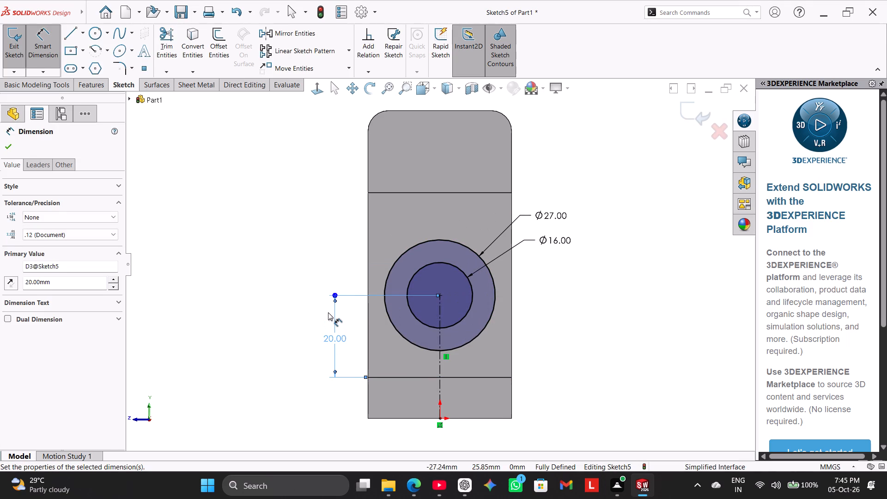
Draw a vertical line about 7.25 mm long from the outer circle's lower arc down to the base's top edge, beside the centerline.
middle_click_drag(328, 312, 356, 317)
left_click(321, 85)
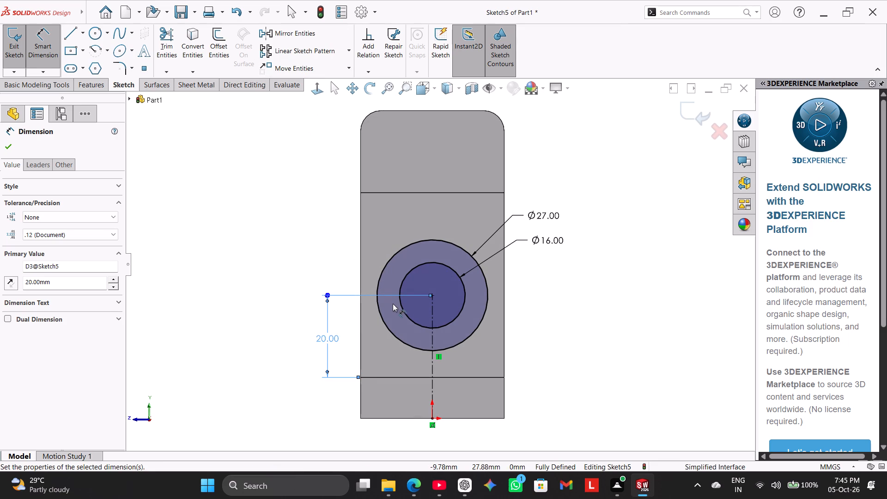
scroll(596, 325, "up", 1)
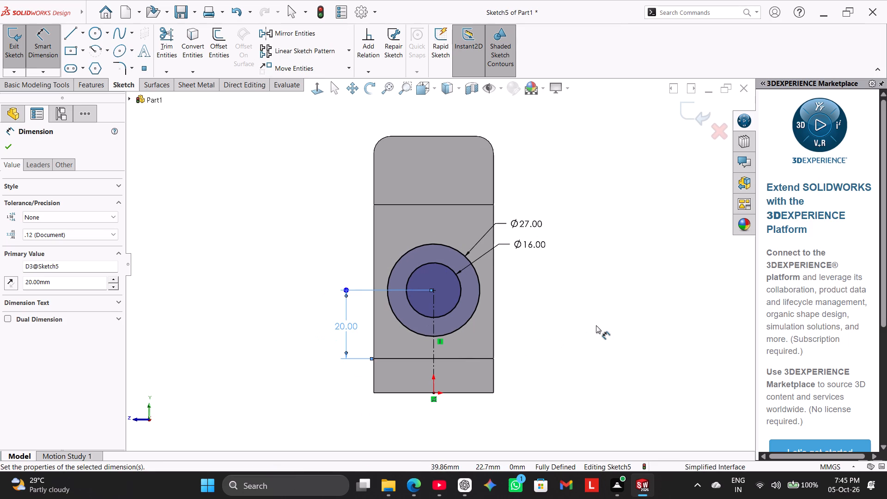
left_click(76, 34)
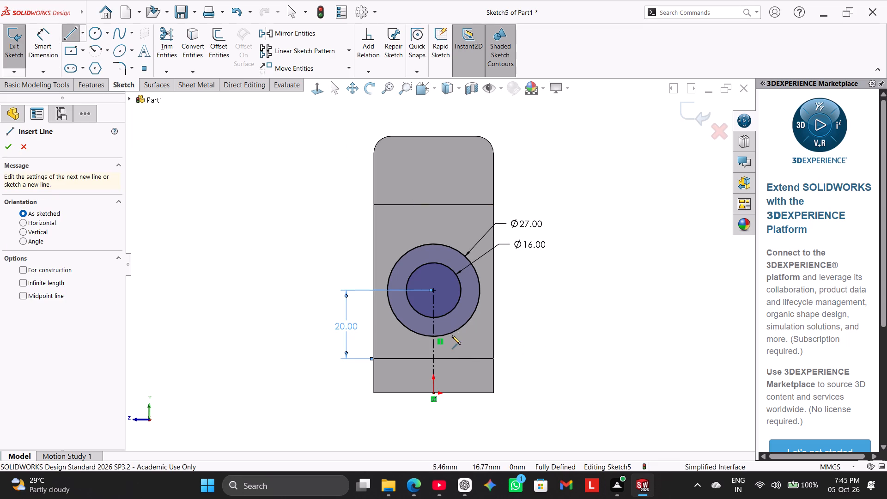
left_click(449, 333)
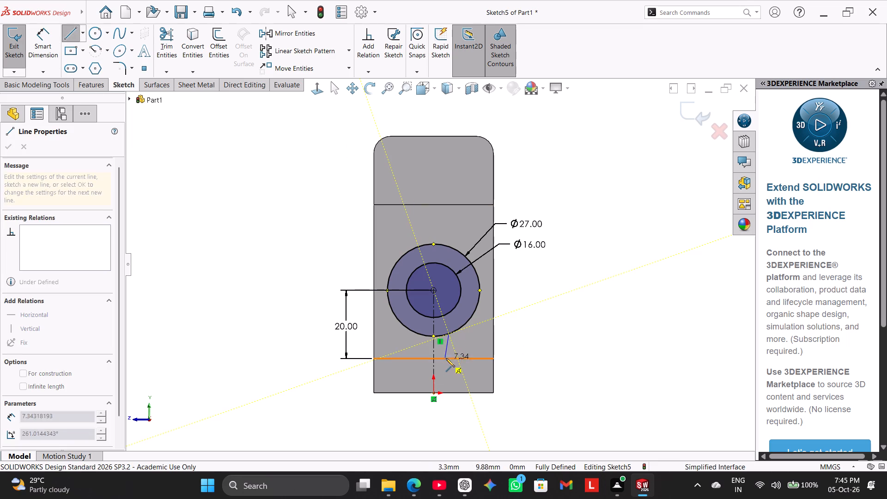
left_click(448, 357)
right_click(233, 176)
left_click(255, 180)
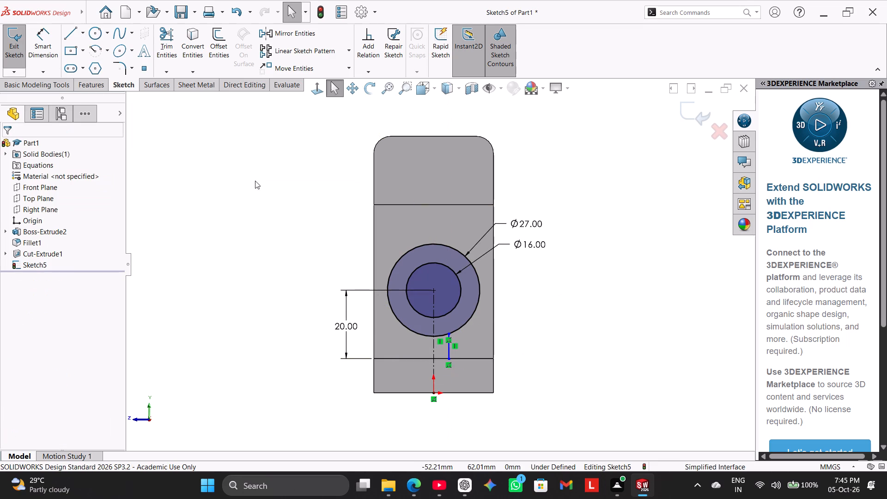
Mirror the short vertical line about the centerline, keeping the original.
left_click(309, 30)
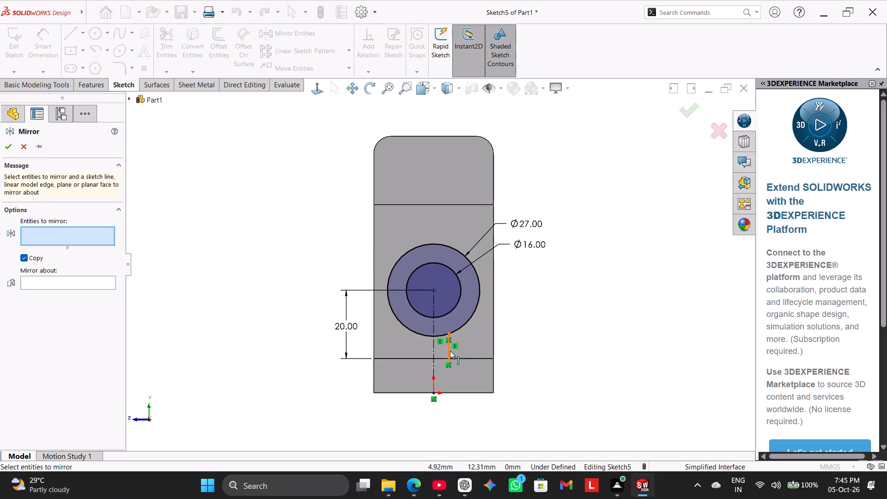
left_click(450, 351, "ctrl")
left_click_drag(341, 307, 336, 304)
right_click(329, 298)
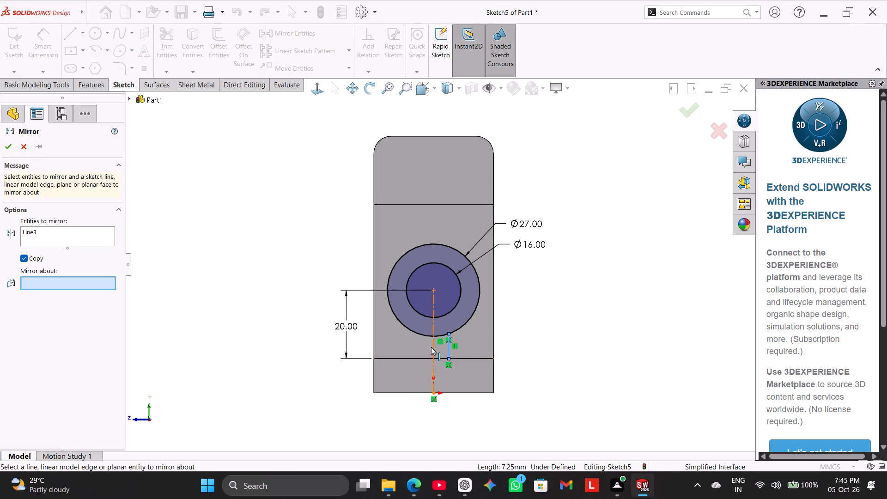
left_click(431, 347)
right_click(308, 257)
left_click(342, 325)
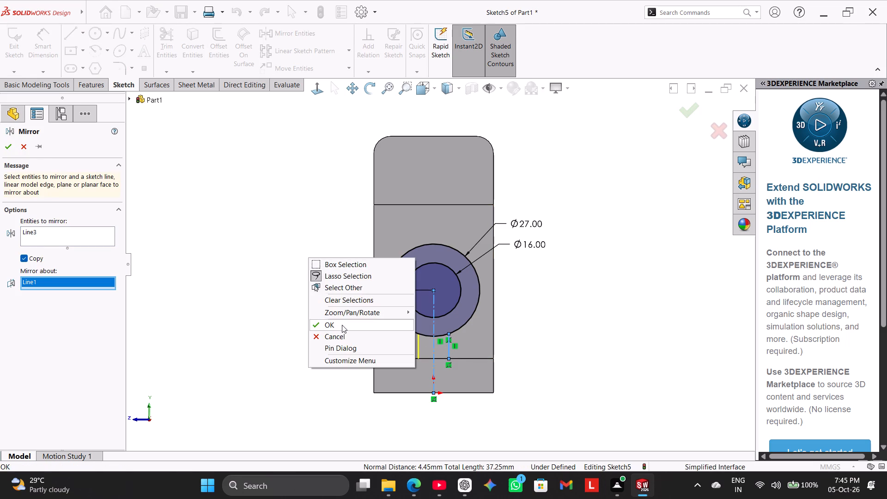
Set the spacing between the two short vertical lines to 6 mm.
left_click(55, 43)
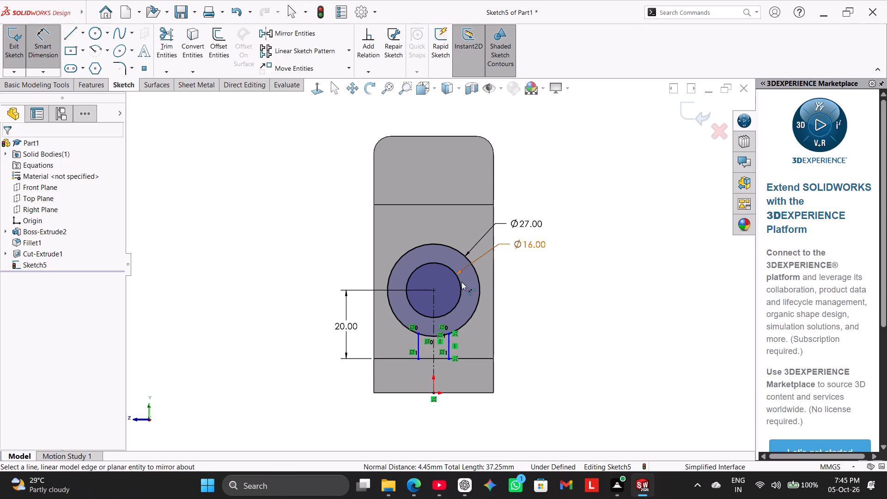
left_click(450, 345)
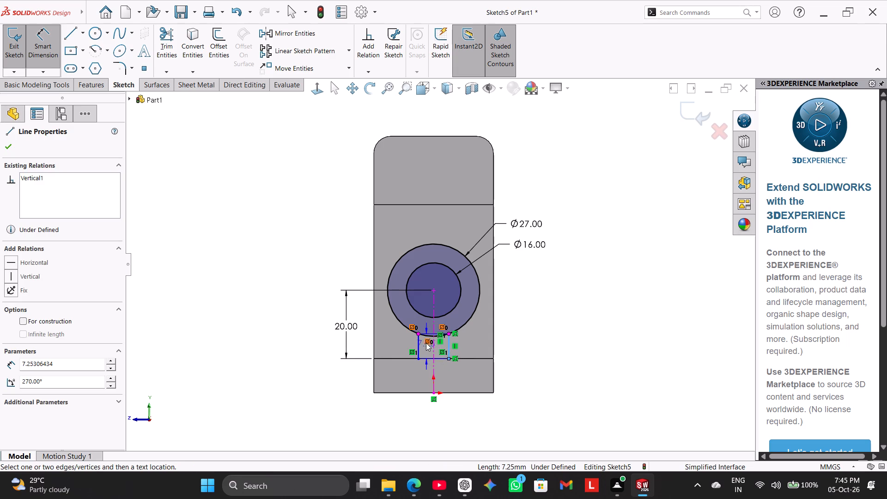
left_click(419, 341)
left_click(429, 377)
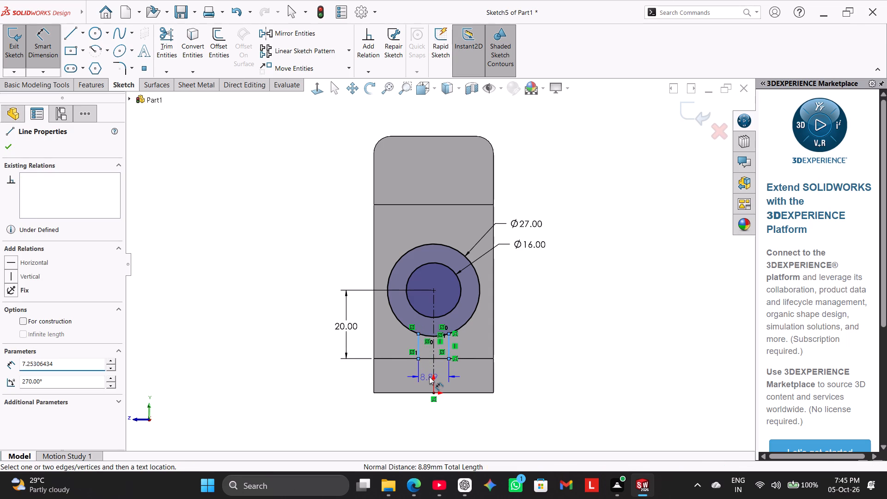
key("6")
key("Return")
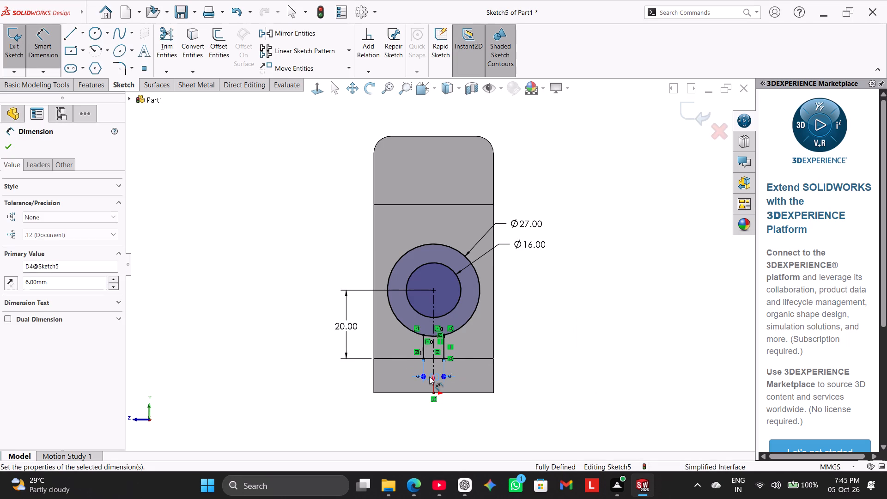
Draw a horizontal line along the base's top edge joining the lower ends of the two vertical lines.
scroll(433, 324, "down", 4)
right_click(194, 146)
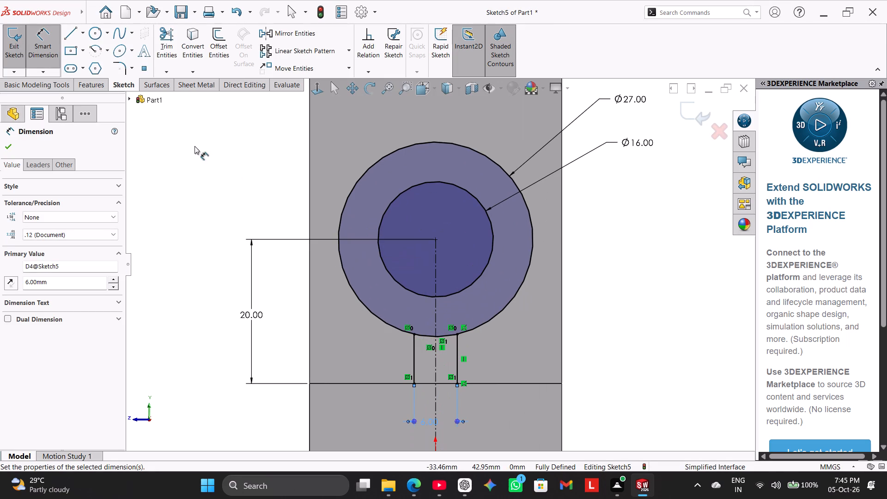
left_click_drag(232, 174, 217, 166)
left_click(65, 32)
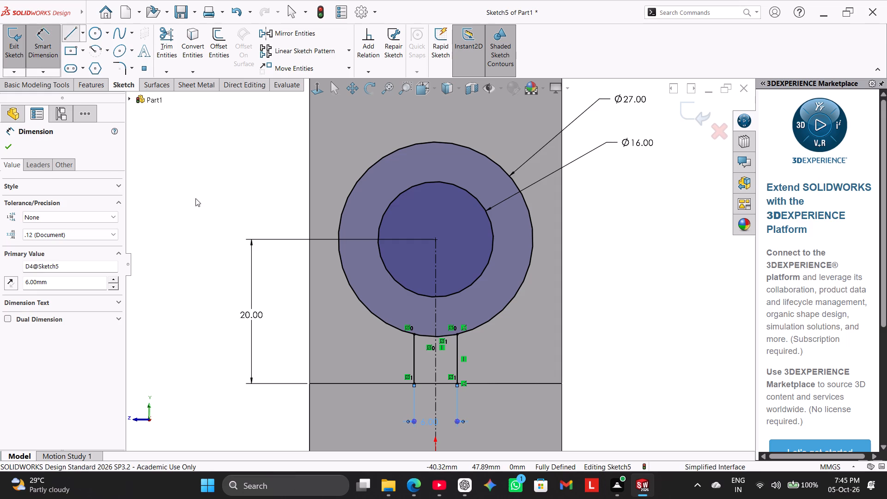
left_click(416, 383)
left_click(460, 383)
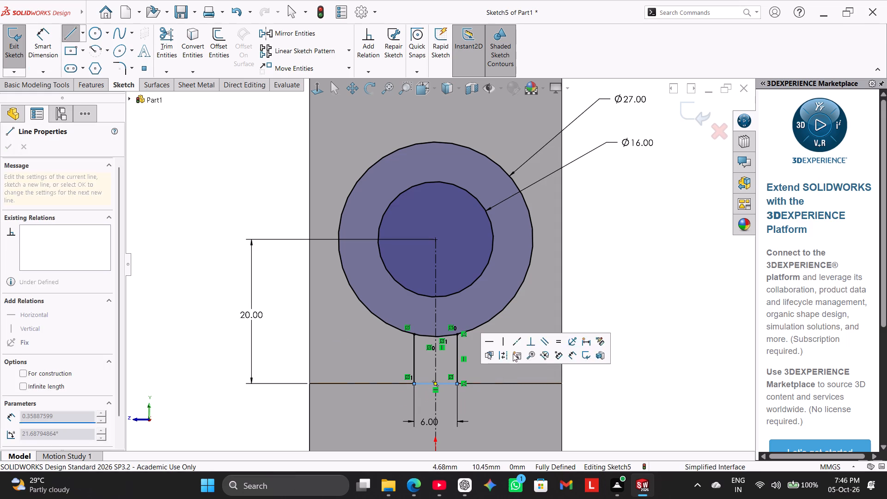
right_click(644, 268)
left_click(664, 274)
Trim away the outer circle's arc between the two vertical lines, using Trim to closest.
left_click(157, 29)
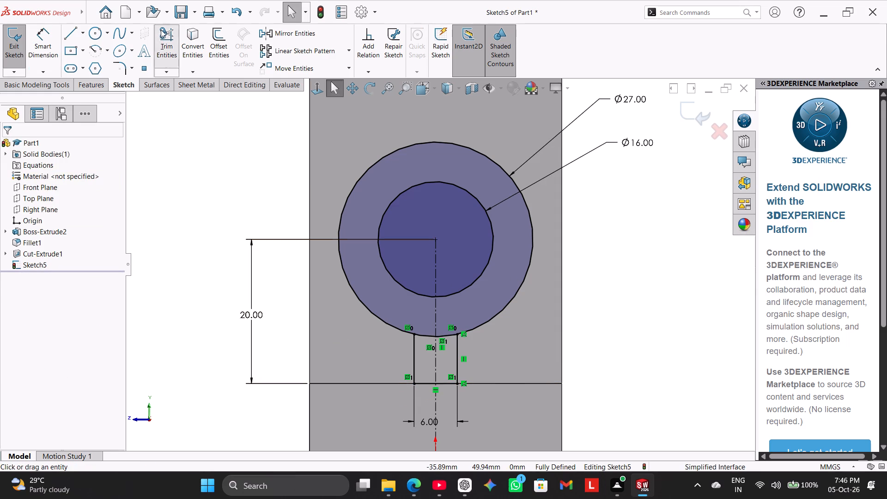
left_click(453, 334)
left_click(423, 335)
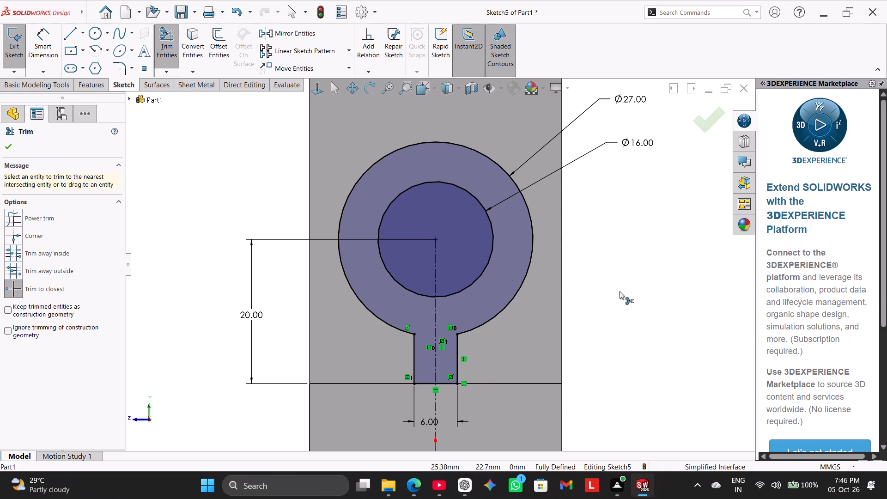
right_click(631, 272)
left_click(656, 299)
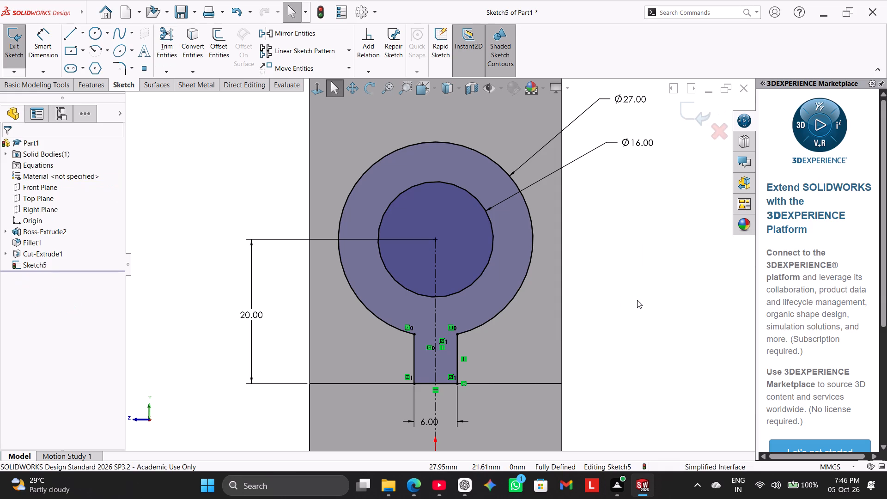
Extrude the ring-and-stem profile from the wall face as a Blind boss 8 mm deep, merged with the body.
scroll(637, 300, "up", 3)
middle_click_drag(270, 201, 277, 201)
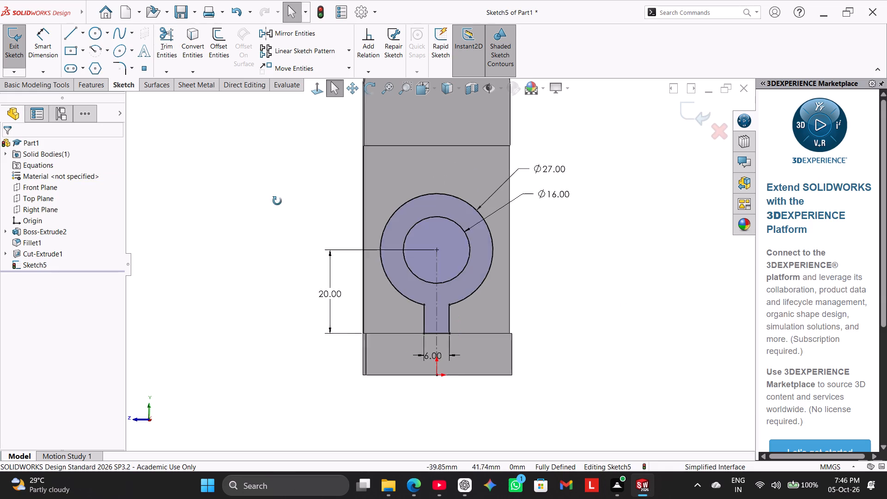
middle_click_drag(277, 201, 285, 235)
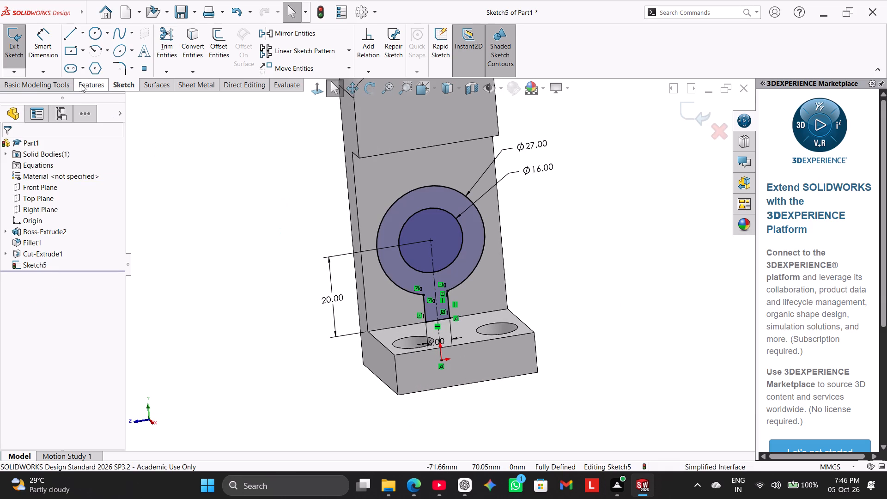
left_click(85, 87)
left_click(14, 38)
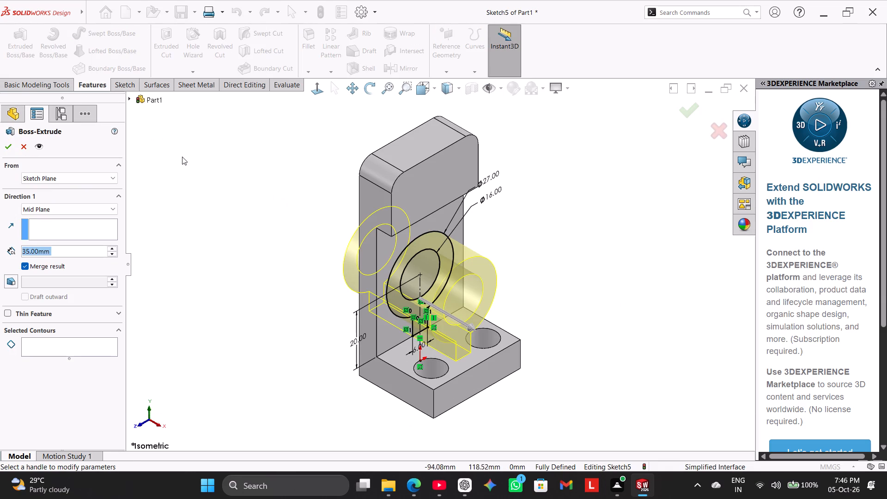
left_click(30, 211)
left_click(39, 216)
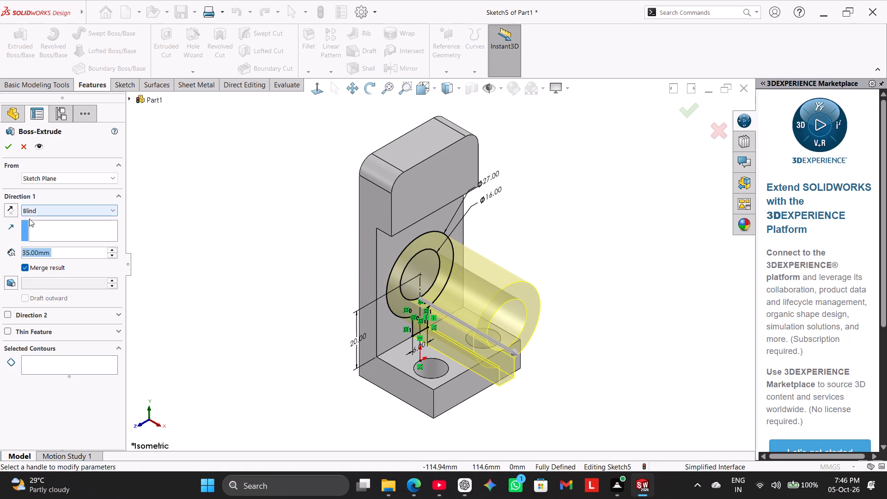
key("8")
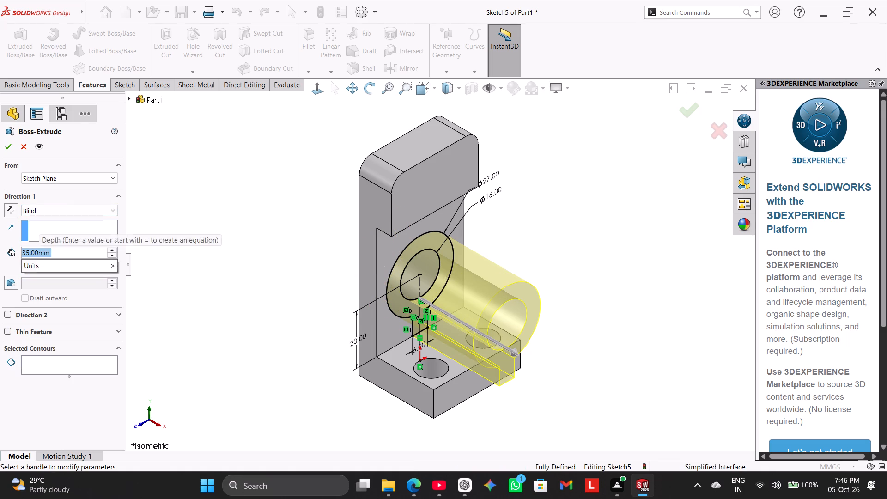
key("Return")
left_click(13, 147)
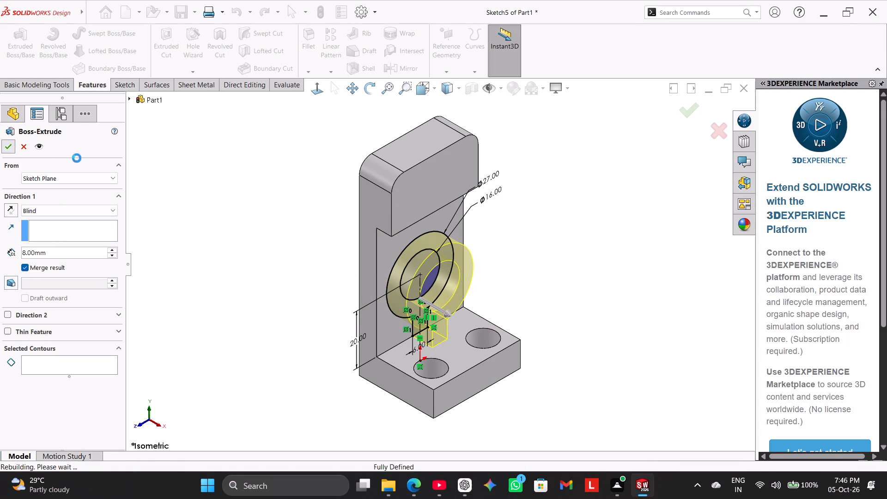
left_click(283, 145)
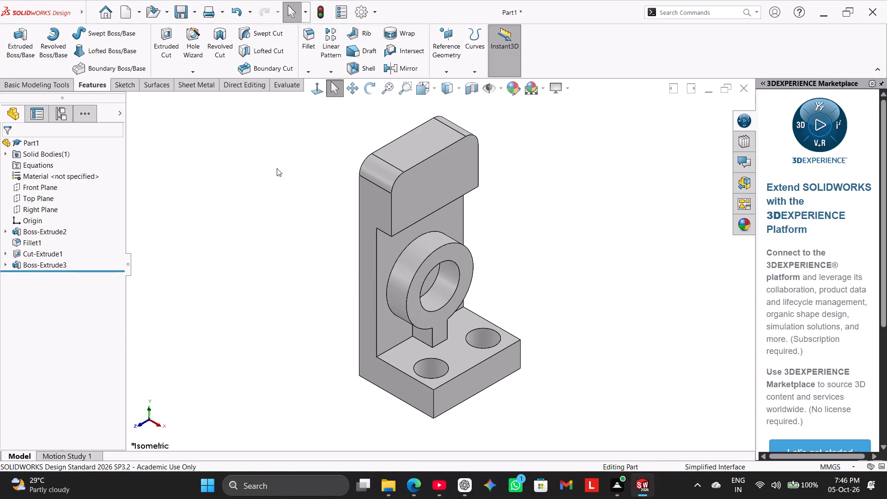
Cut the ring boss sketch's inner circle contour through the wall with an Extruded Cut set to Up To Next.
middle_click_drag(265, 185, 227, 152)
left_click(161, 61)
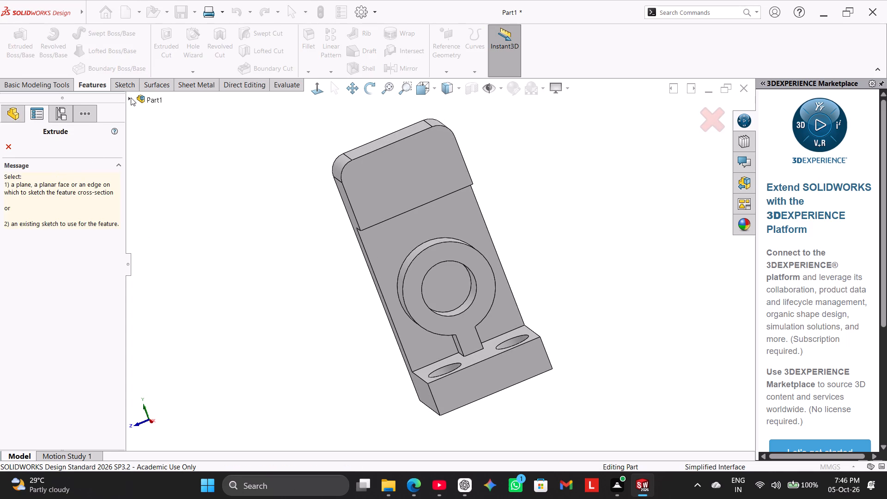
left_click(131, 97)
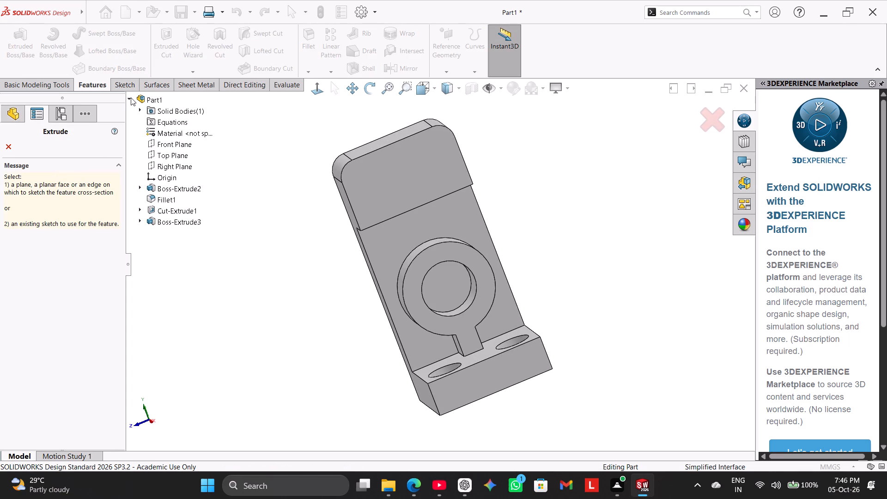
left_click(142, 220)
left_click(165, 232)
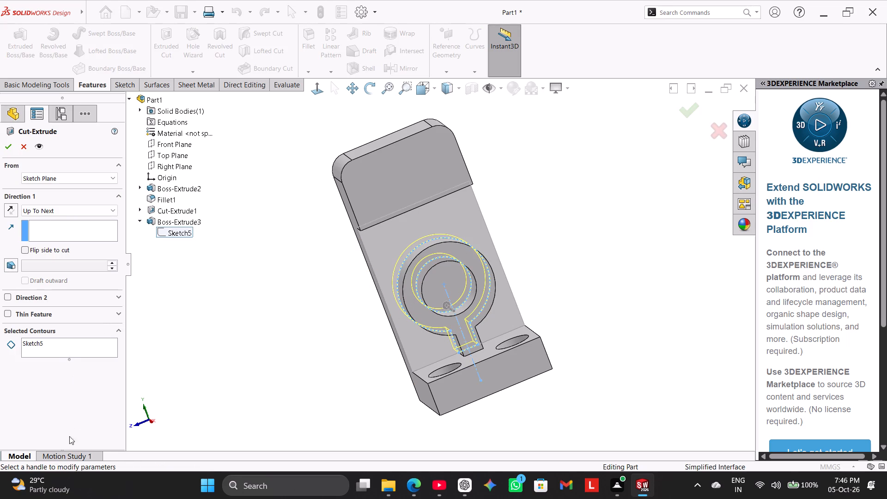
right_click(30, 345)
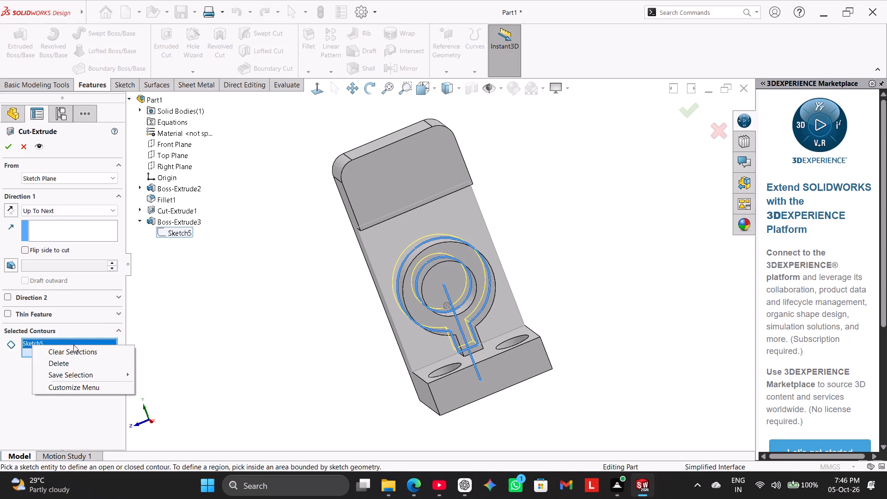
left_click(71, 357)
left_click(420, 295)
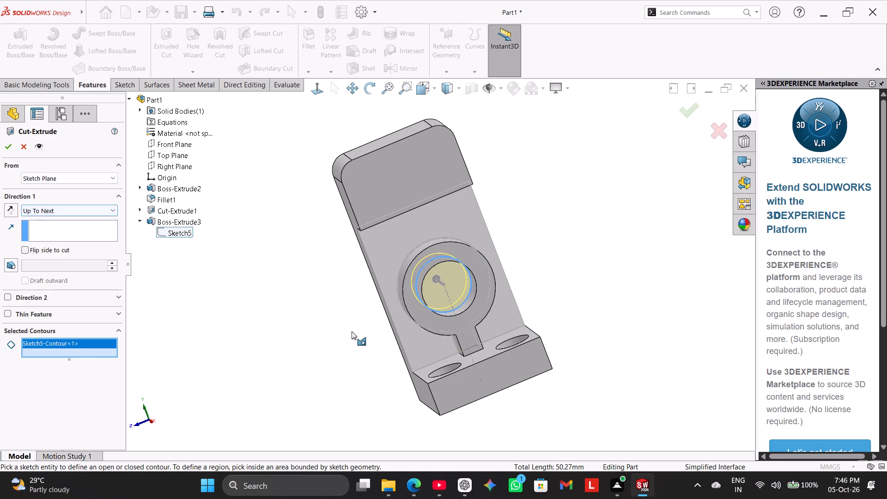
middle_click_drag(352, 332, 412, 357)
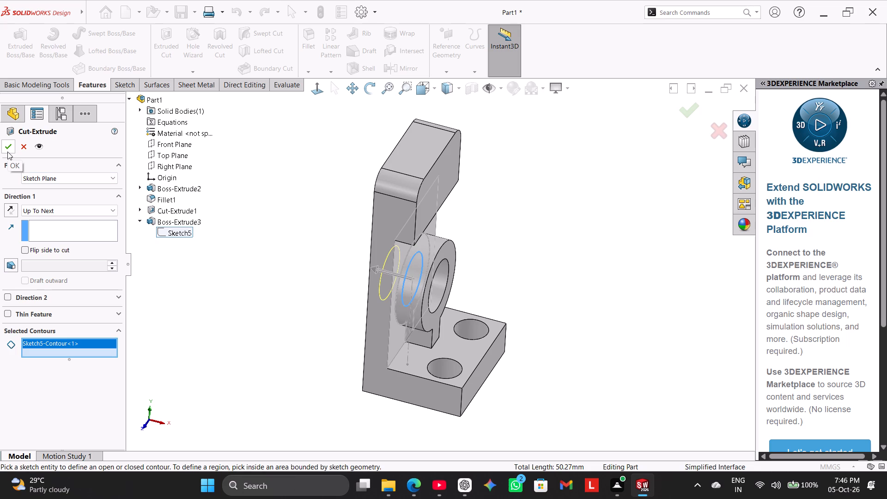
left_click(7, 152)
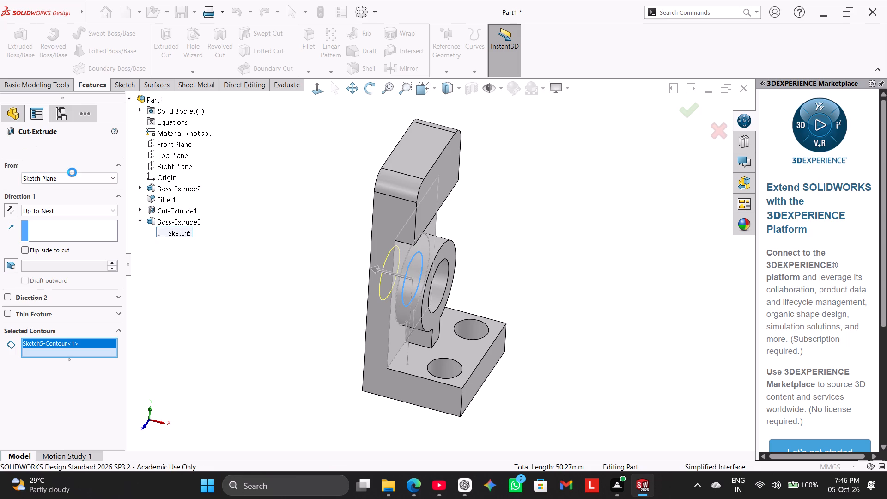
left_click(271, 246)
Start a new sketch on the front face of the top lip.
middle_click_drag(330, 263, 296, 262)
right_click_drag(293, 263, 441, 166)
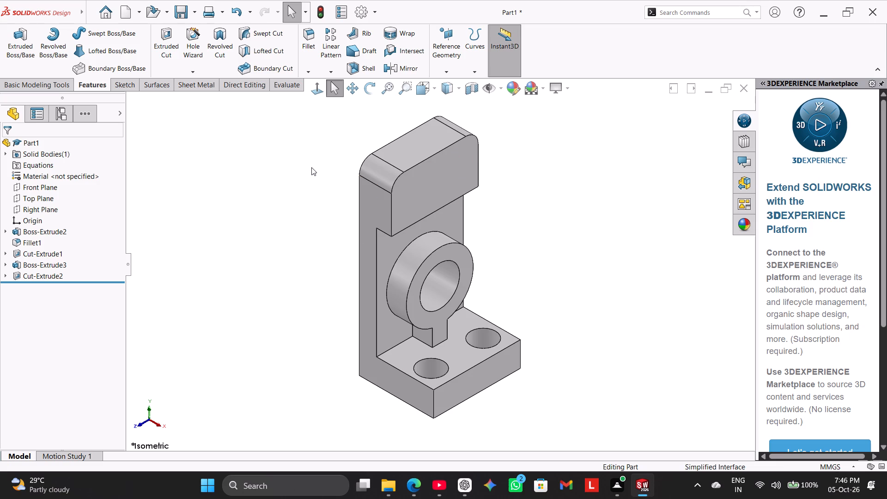
right_click(427, 194)
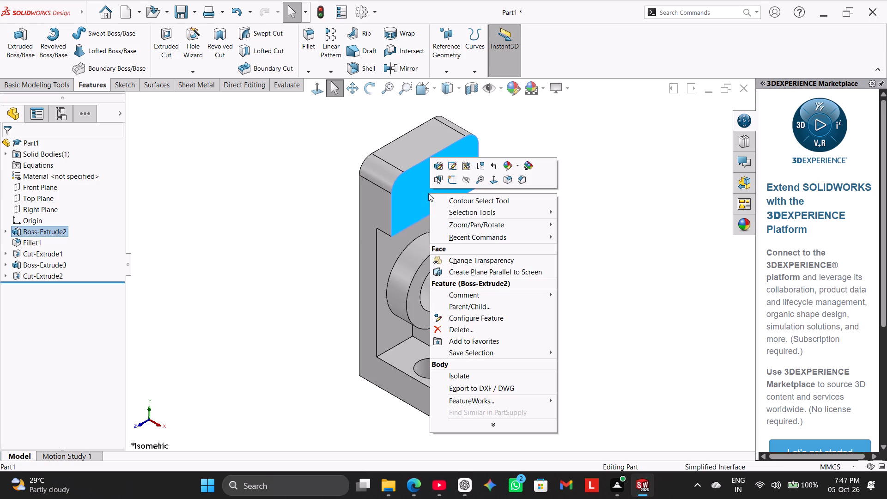
left_click(451, 182)
left_click(254, 188)
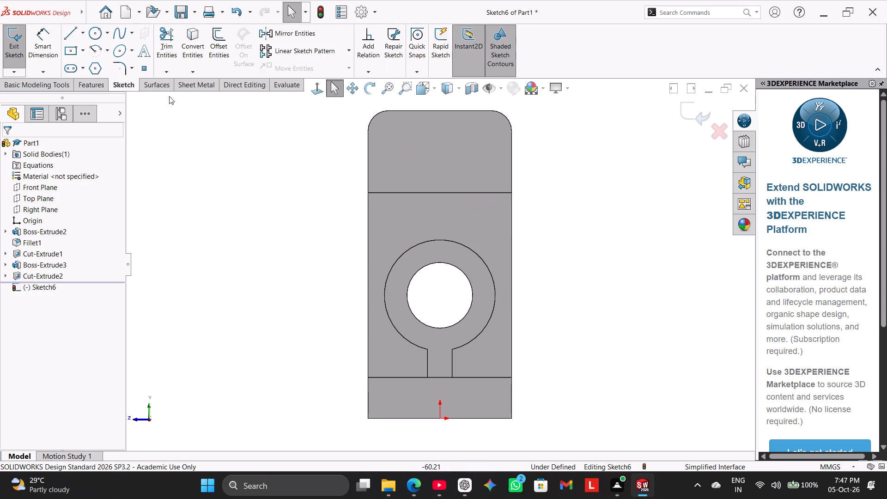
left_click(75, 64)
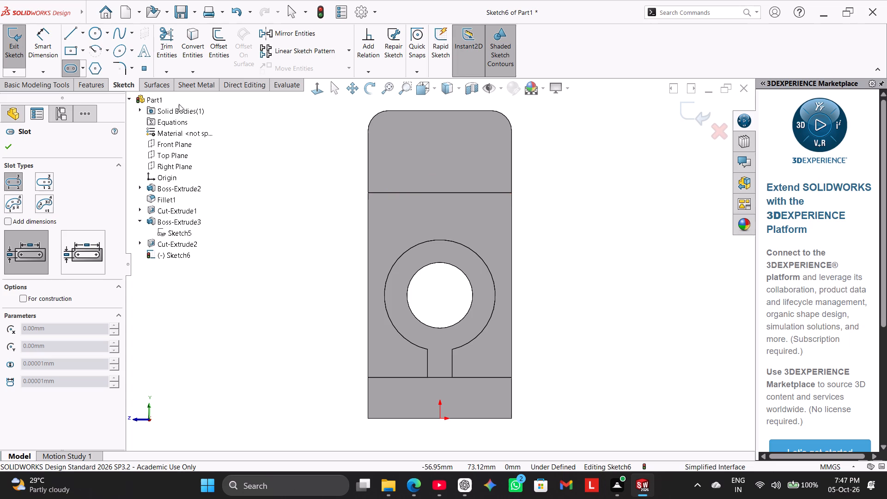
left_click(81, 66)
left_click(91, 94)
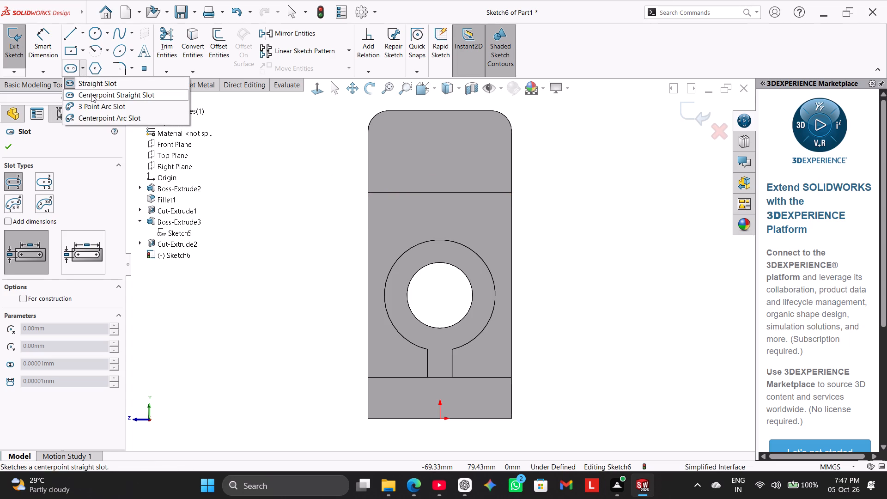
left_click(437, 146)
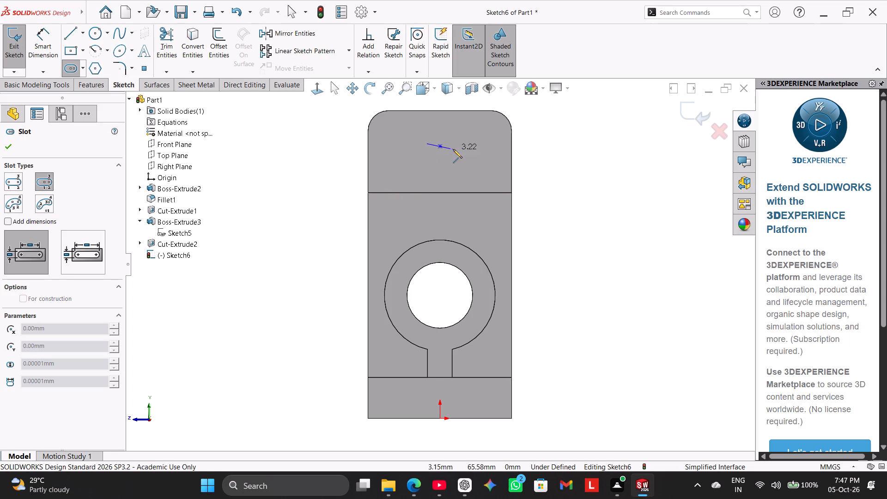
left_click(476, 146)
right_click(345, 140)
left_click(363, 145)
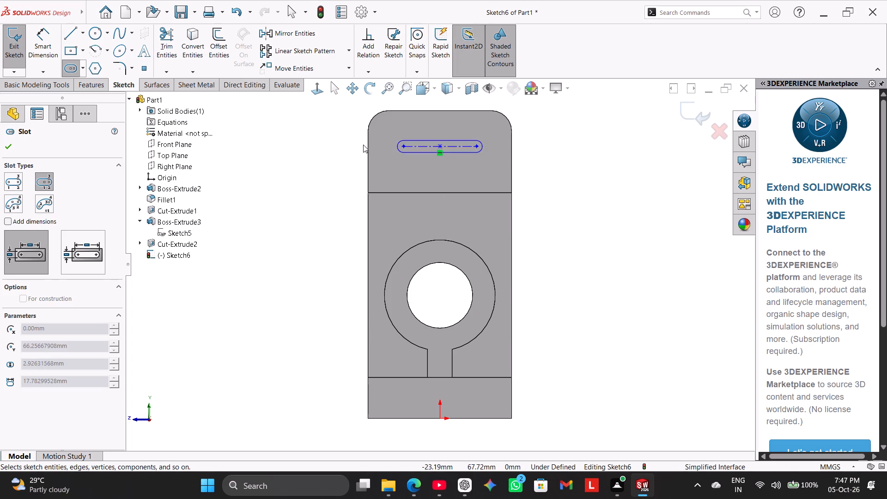
Sketch a horizontal centerpoint straight slot on the lip, about 17.3 mm between arc centres and 9.7 mm wide, centred above the origin.
left_click(67, 68)
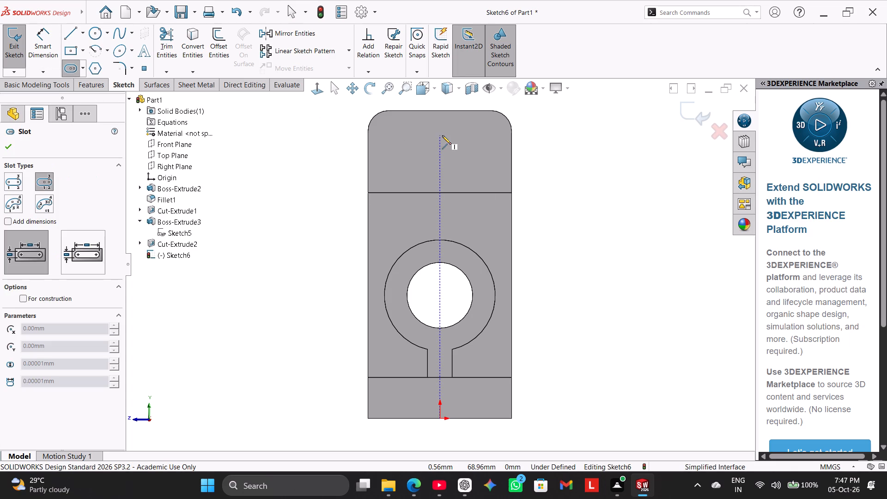
left_click(442, 137)
left_click(475, 138)
left_click(475, 157)
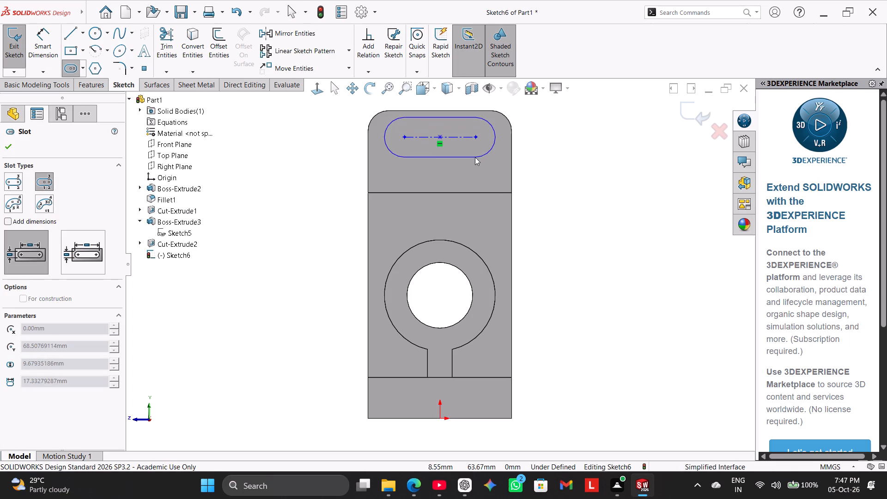
right_click(303, 151)
left_click(329, 155)
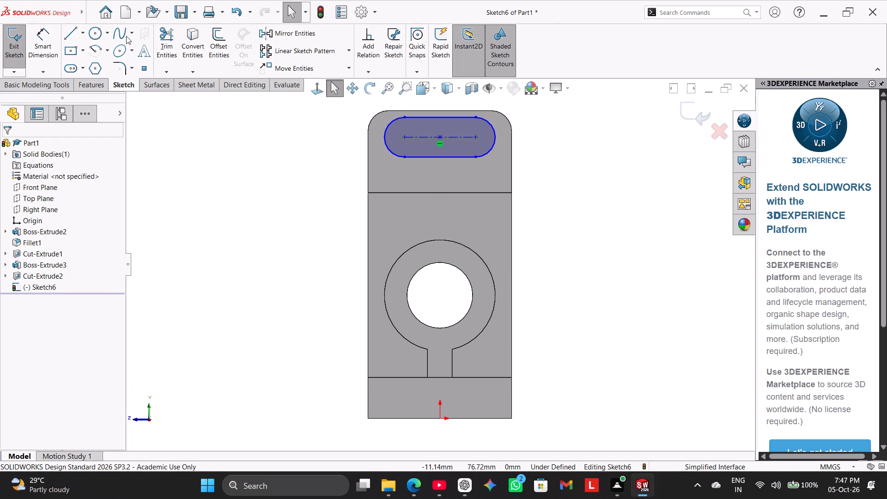
Draw a vertical centerline from the origin up to the slot's centre point.
left_click(82, 28)
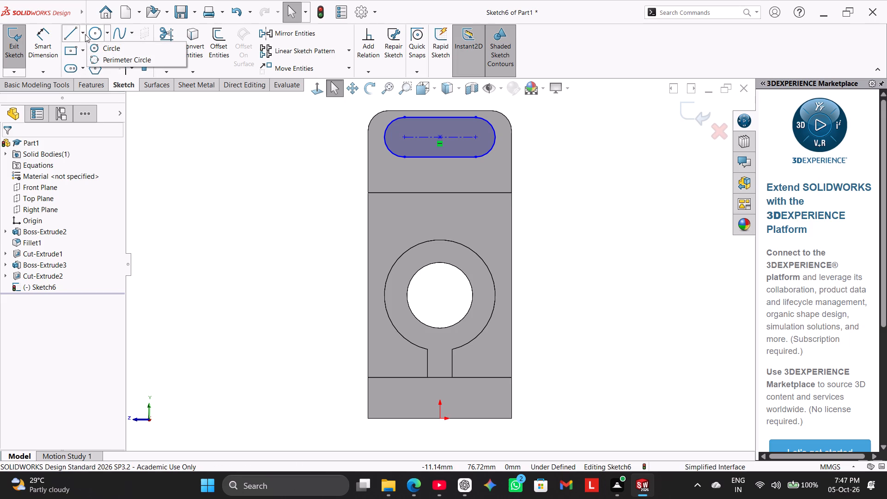
left_click(85, 34)
left_click(84, 35)
left_click(88, 59)
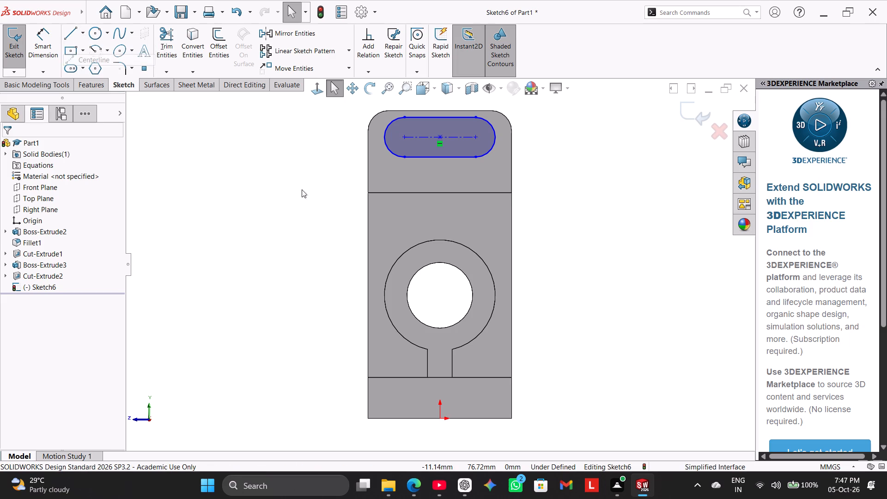
left_click(439, 418)
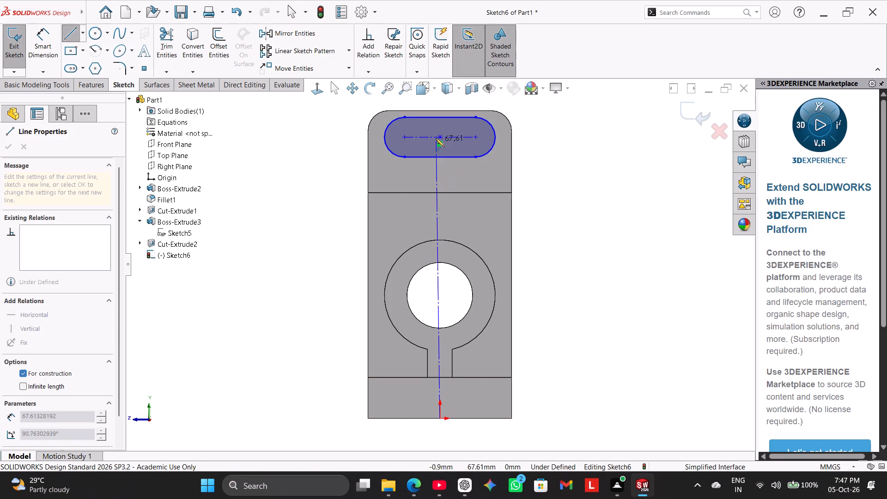
left_click(441, 135)
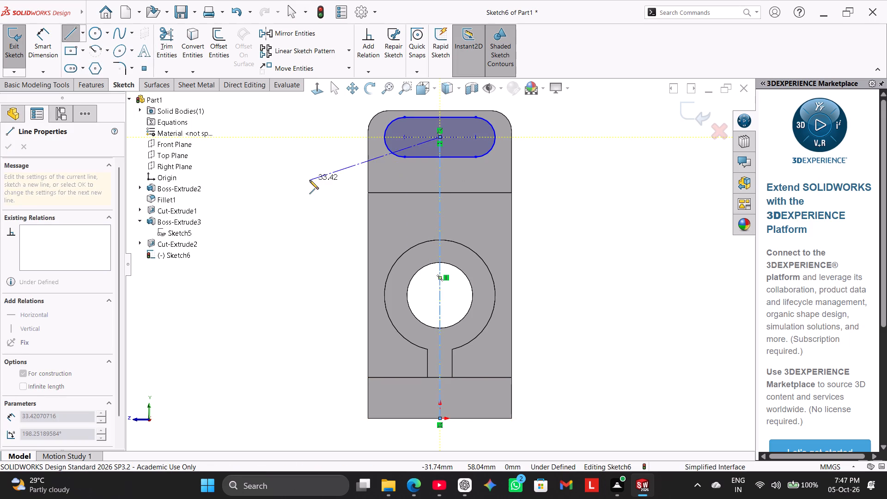
right_click(310, 180)
left_click(324, 186)
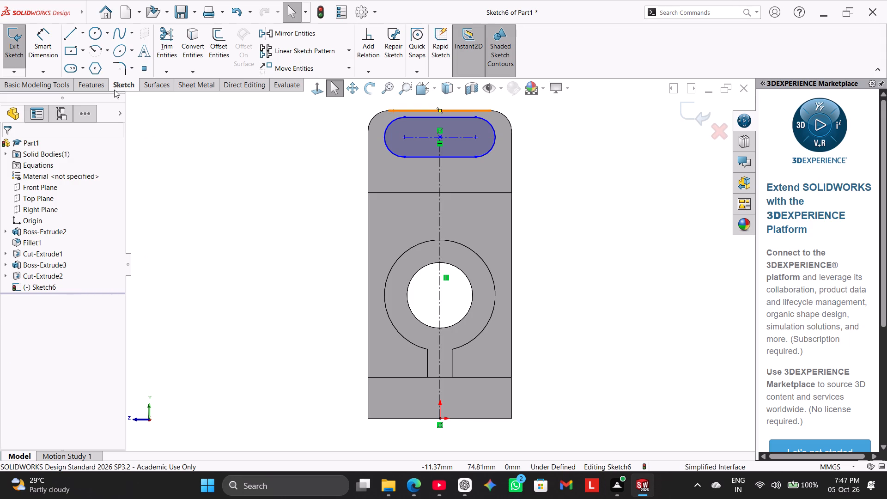
Dimension the slot's centre-to-centre length as 11 mm.
left_click(56, 47)
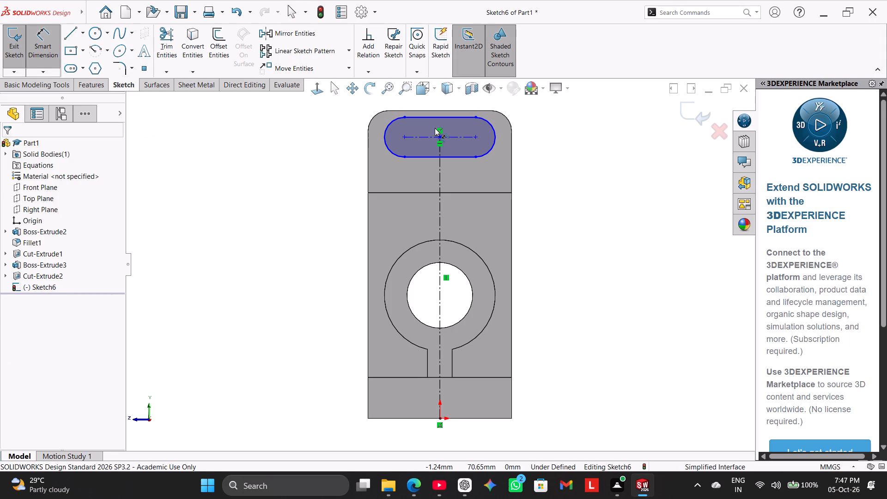
left_click(457, 138)
scroll(455, 113, "up", 2)
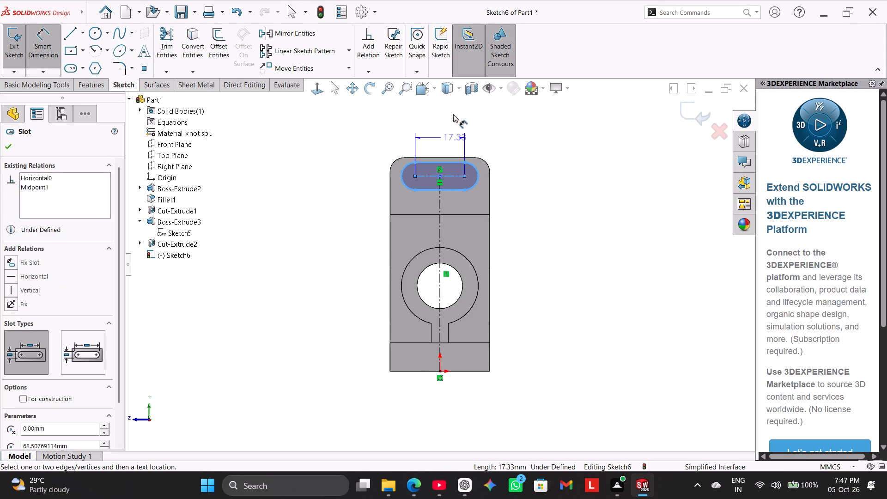
left_click(443, 130)
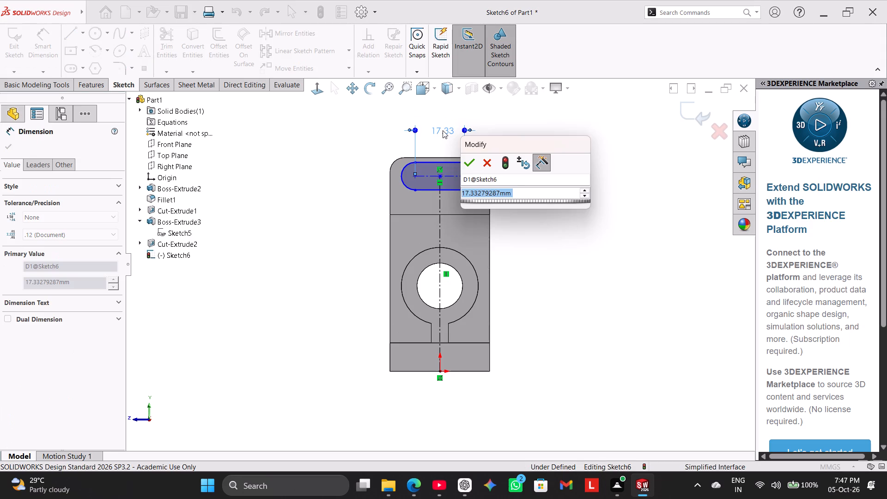
type("11")
key("Return")
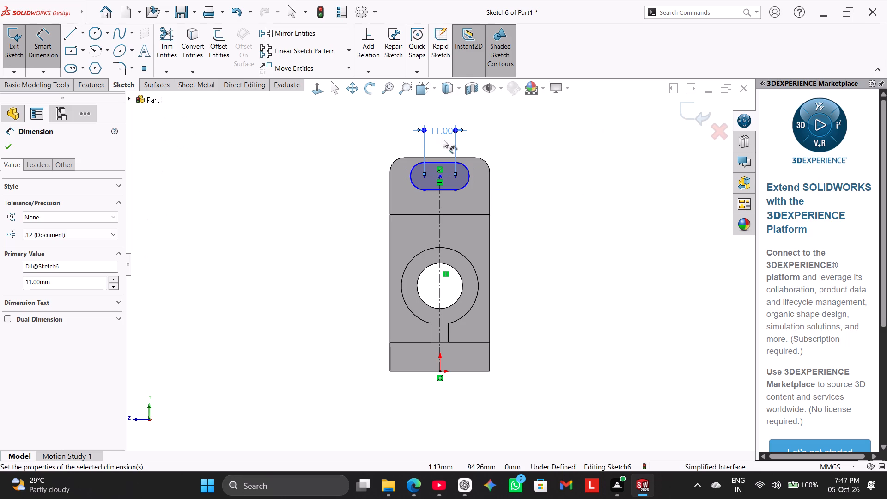
Dimension the slot's width between its two straight sides as 10 mm.
scroll(453, 176, "down", 2)
left_click(437, 168)
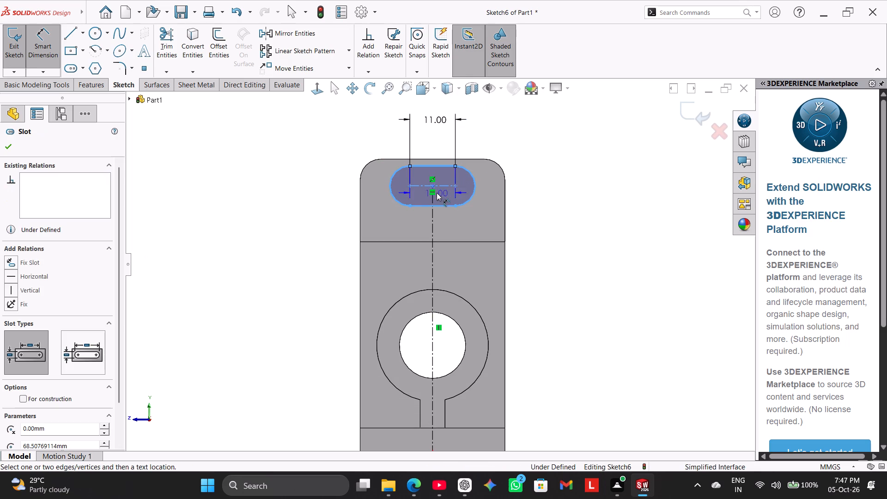
left_click(437, 206)
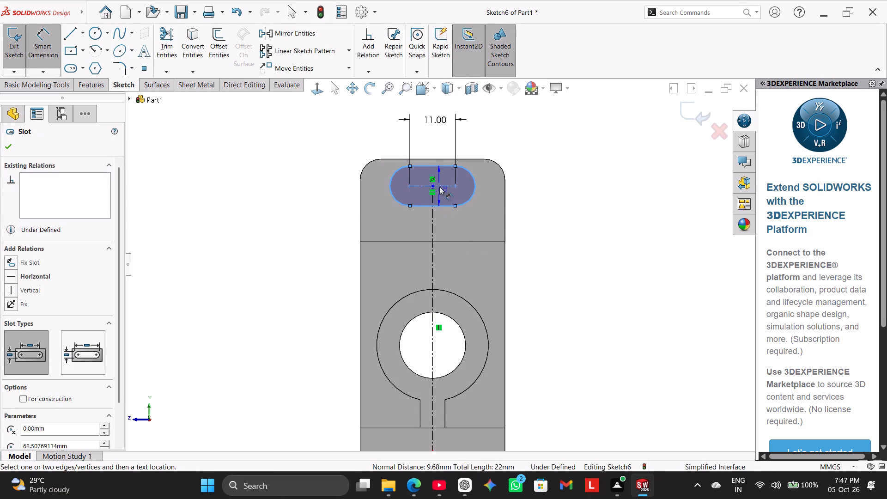
left_click(445, 191)
type("10")
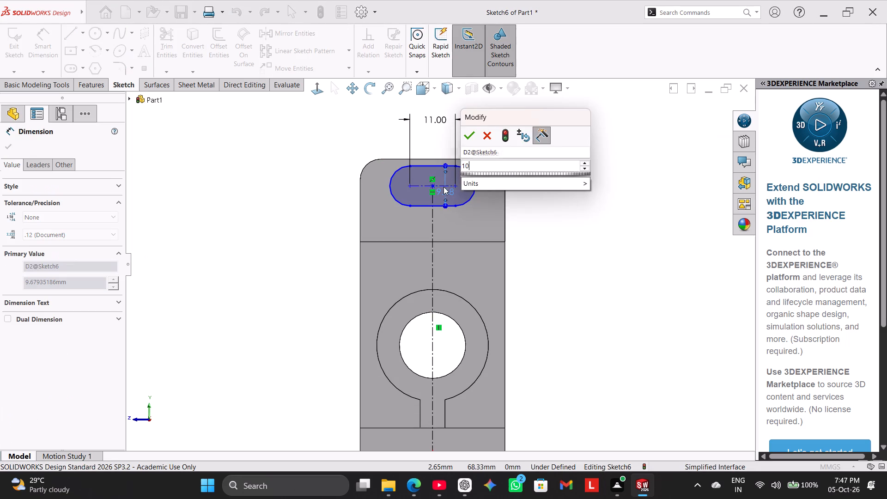
key("Return")
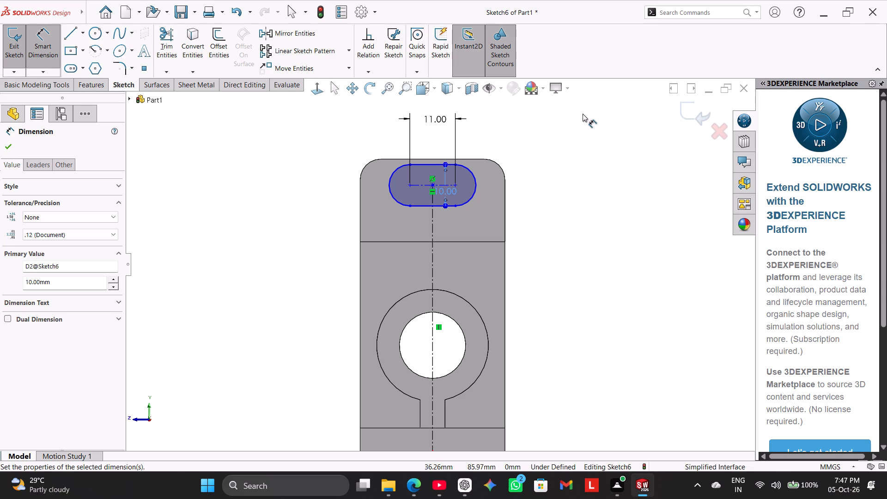
right_click(583, 114)
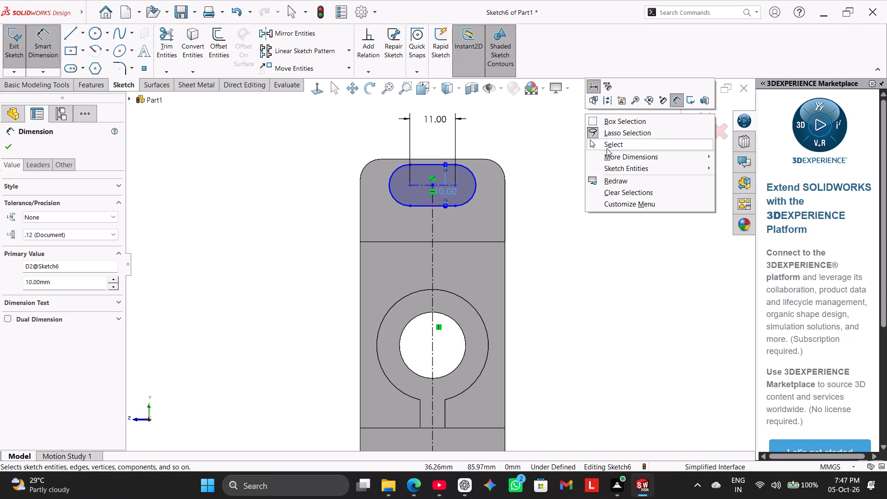
left_click(607, 148)
left_click(578, 201)
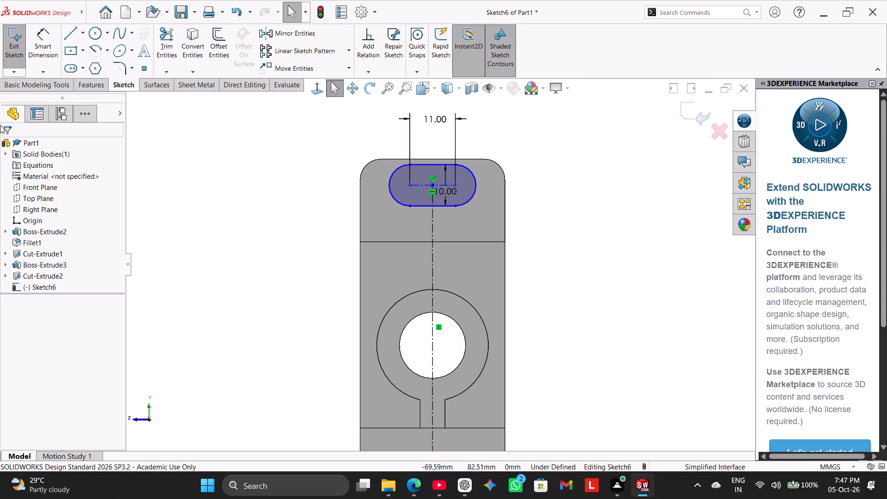
Dimension the slot's horizontal centreline as 65 mm above the bottom edge of the base.
left_click(40, 43)
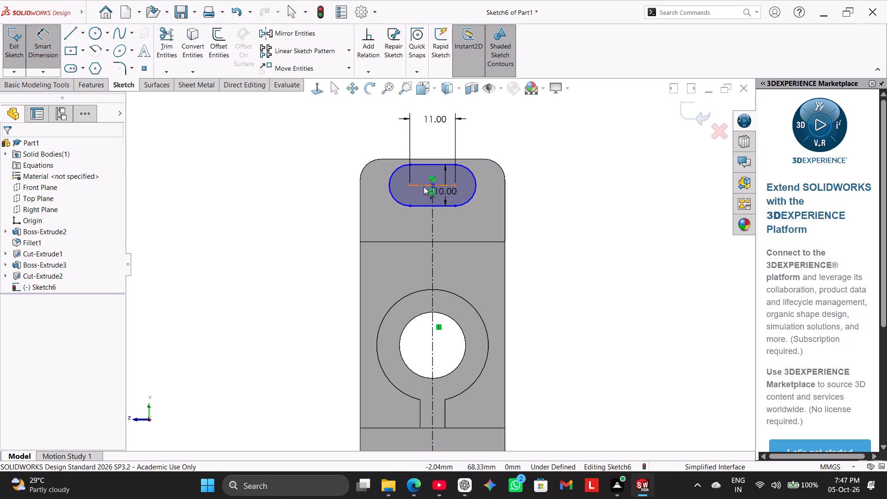
left_click(424, 186)
scroll(443, 293, "up", 5)
left_click(421, 347)
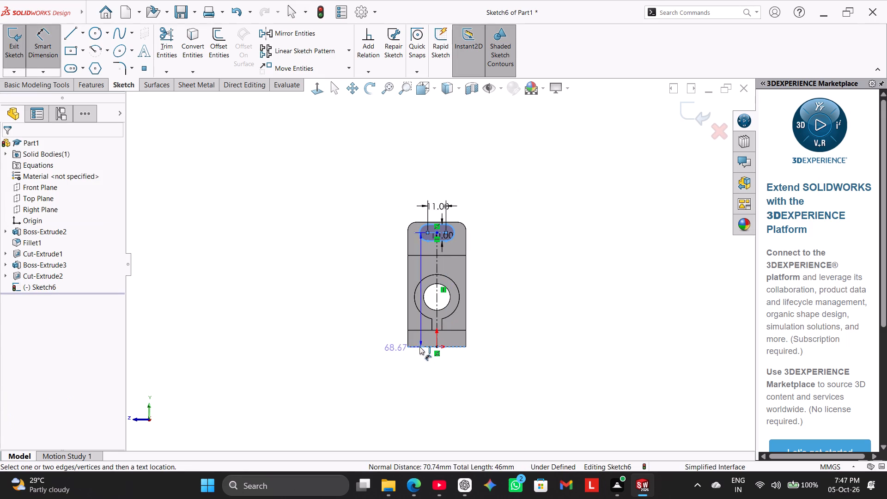
left_click(366, 286)
type("65")
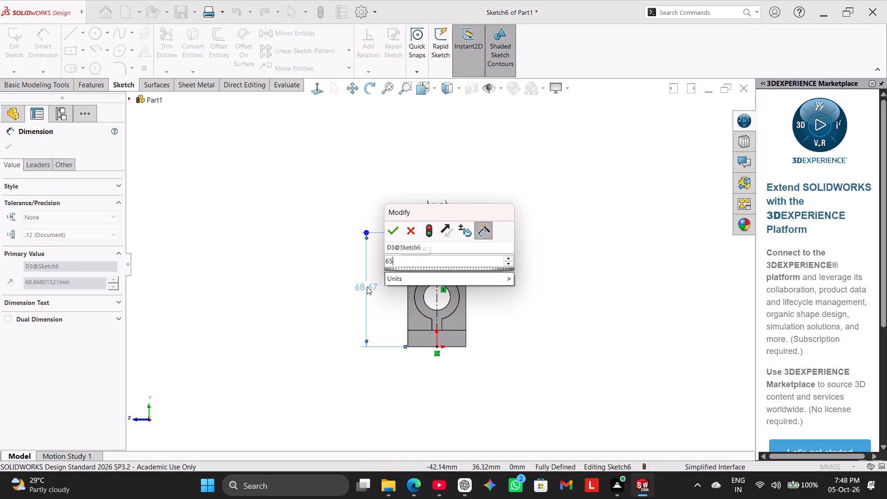
key("Return")
scroll(434, 231, "down", 4)
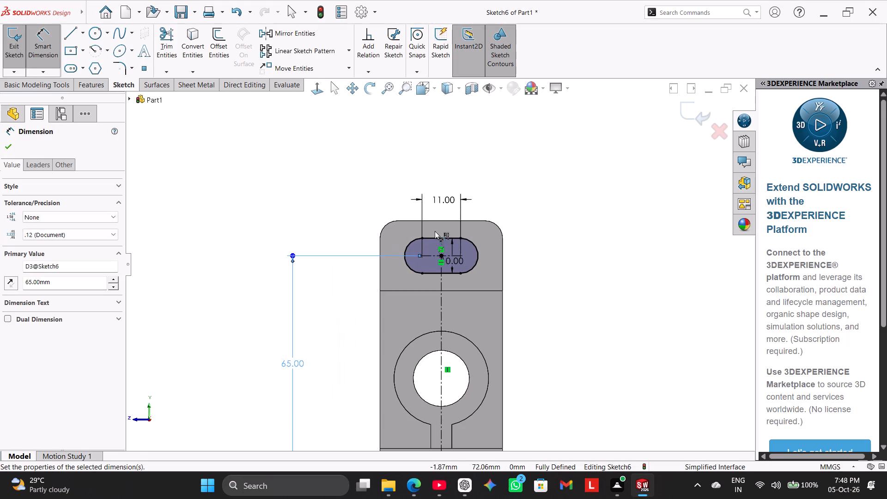
right_click(563, 215)
left_click(600, 245)
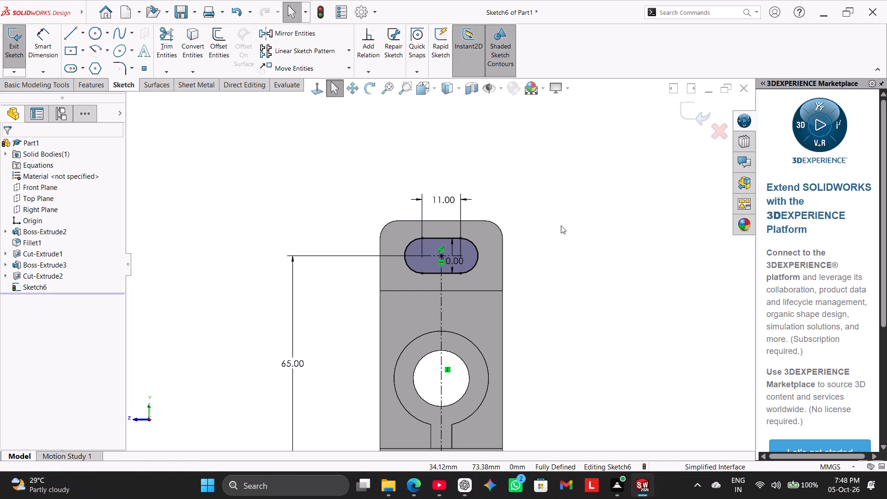
left_click(560, 225)
Cut-extrude the slot profile through the lip with the Up To Next end condition.
left_click(87, 89)
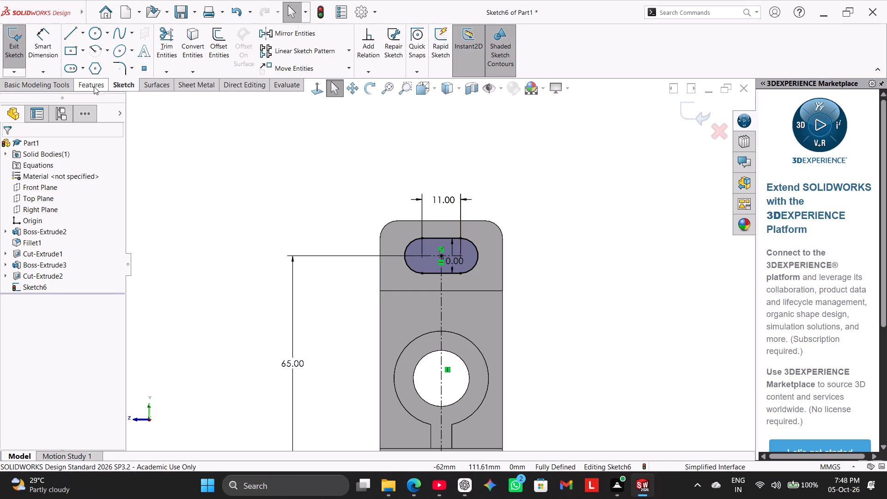
left_click(160, 51)
middle_click_drag(253, 191, 273, 197)
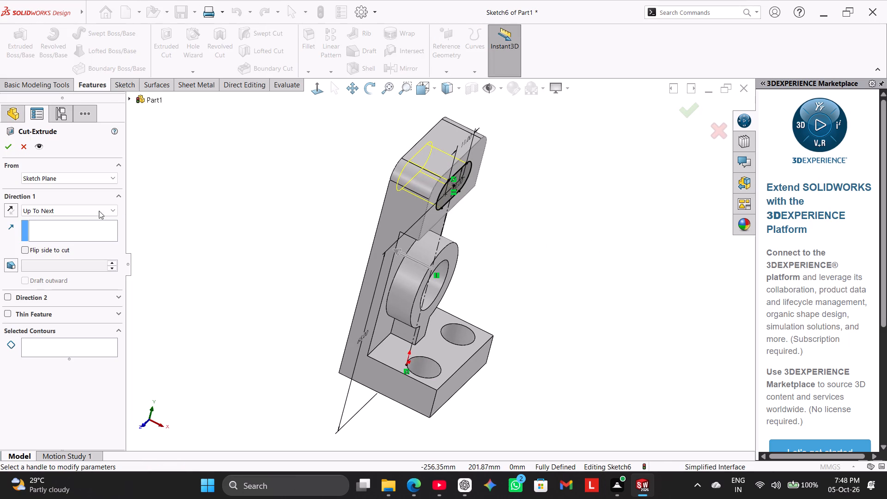
left_click(12, 146)
left_click(236, 162)
Examine the finished part from the front, above and behind, ending in the isometric view.
right_click_drag(250, 201, 481, 106)
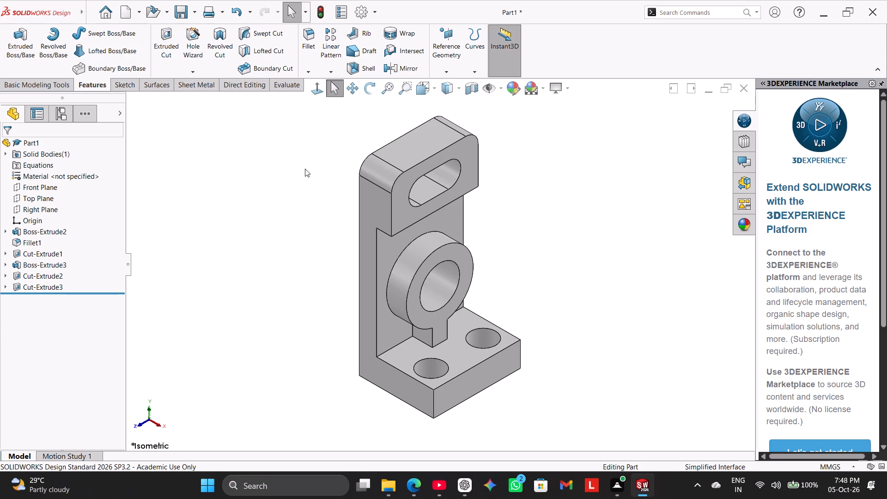
middle_click_drag(307, 170, 293, 207)
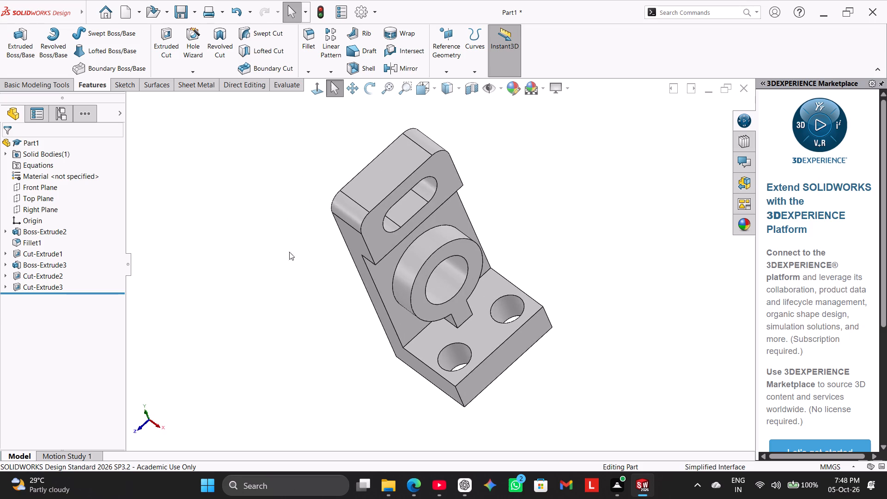
right_click_drag(268, 294, 478, 149)
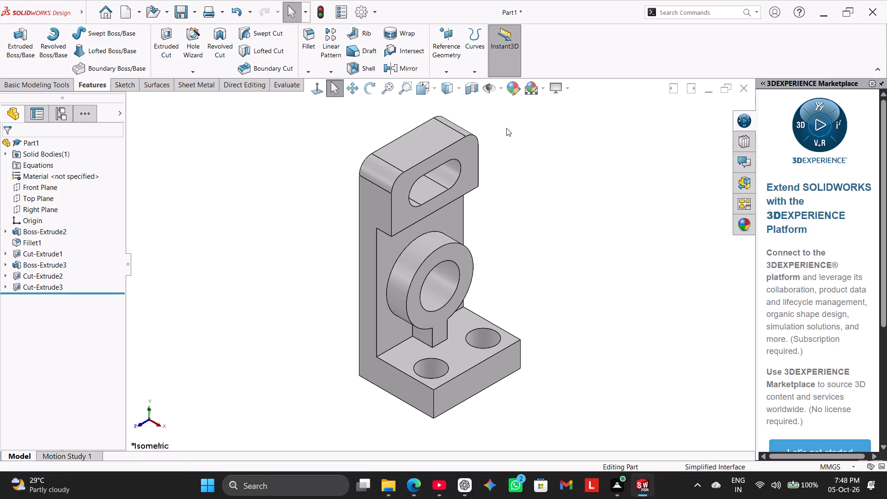
middle_click_drag(312, 219, 476, 330)
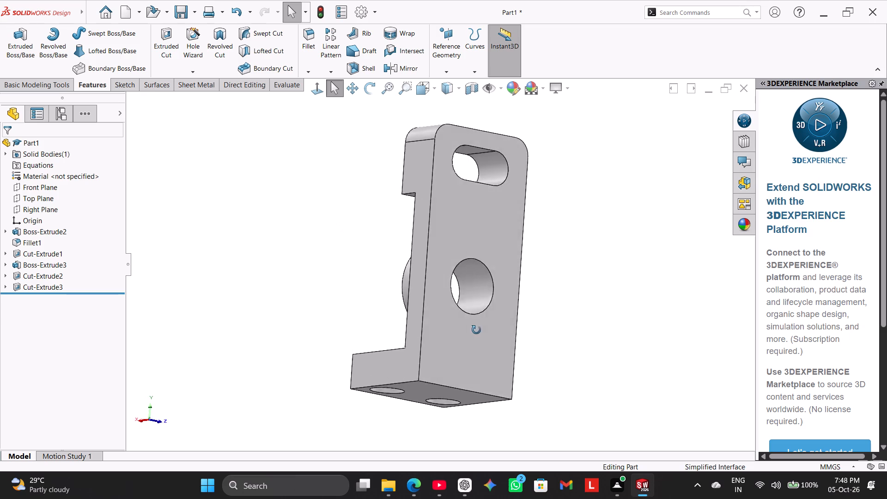
middle_click_drag(476, 330, 346, 333)
right_click_drag(345, 328, 548, 152)
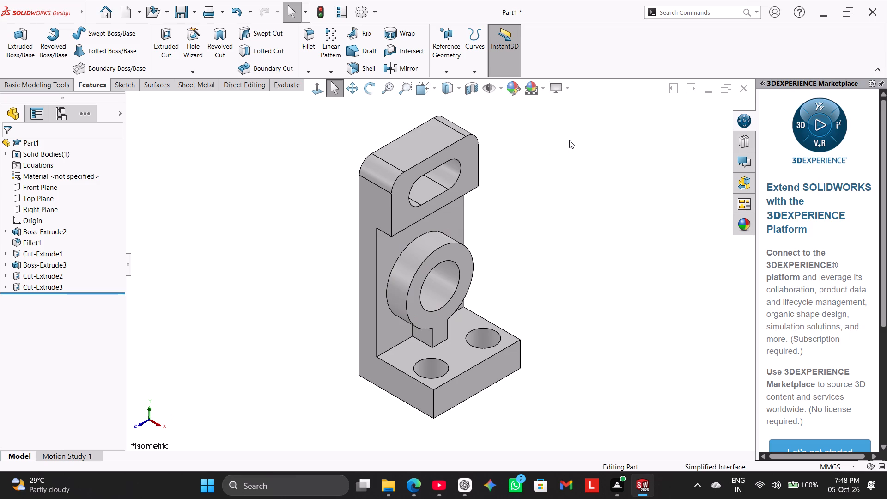
Save the part as Vertical Lug Base in the Work folder, in SOLIDWORKS Part format.
left_click(186, 7)
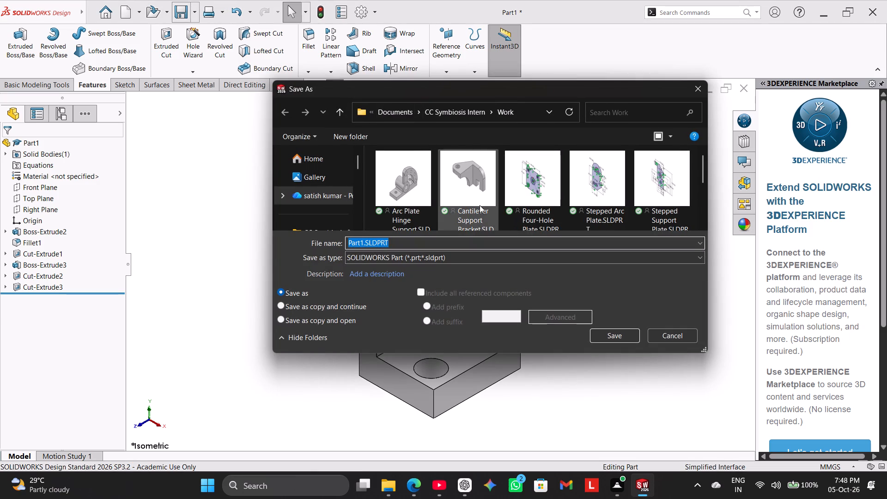
key("ctrl+v")
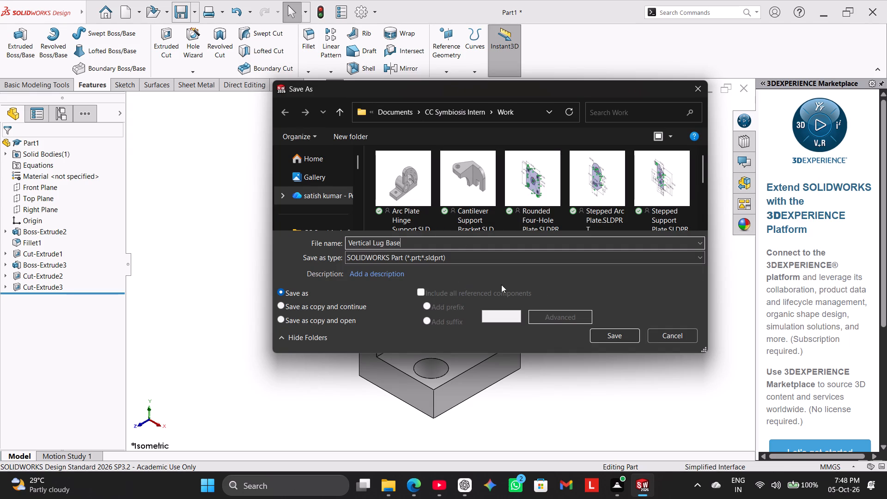
left_click(612, 335)
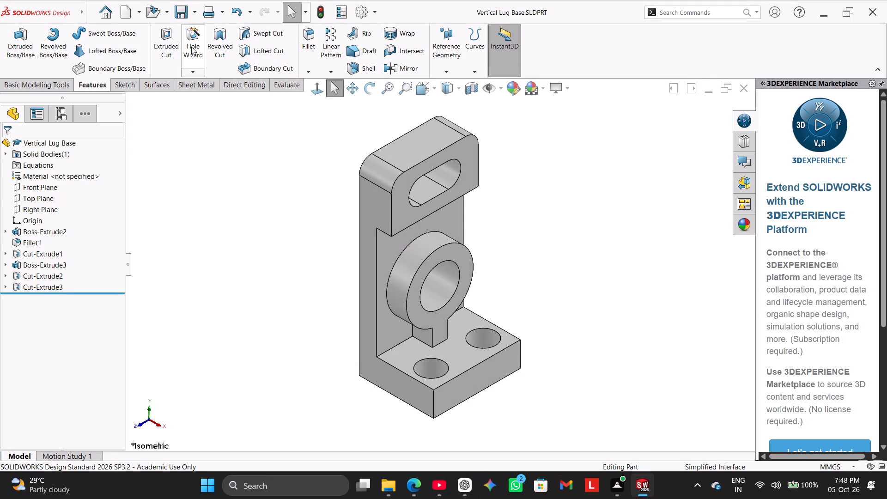
left_click(185, 12)
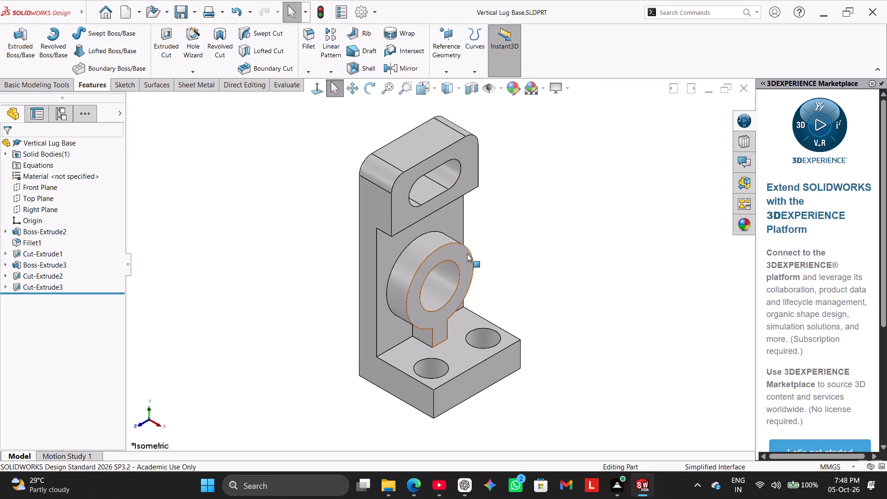
Save a PDF copy of the part as Vertical Lug Base.pdf in the Work folder.
left_click(195, 9)
left_click(211, 38)
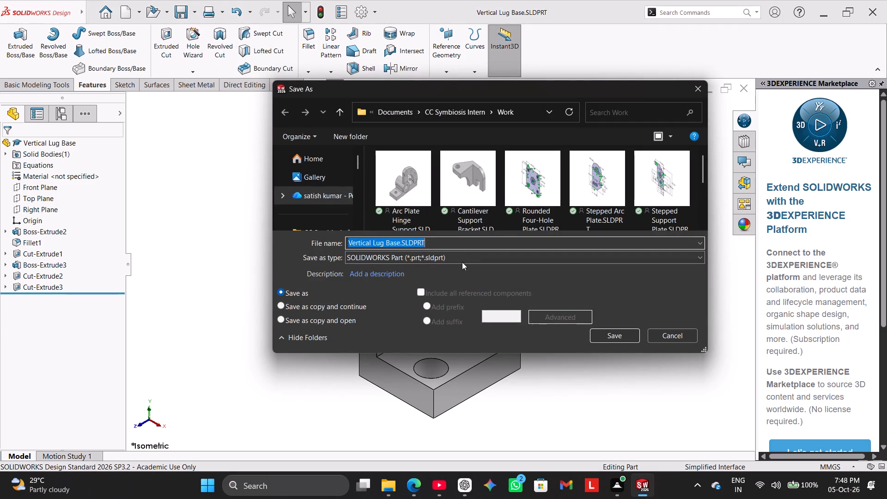
left_click(462, 257)
left_click(462, 88)
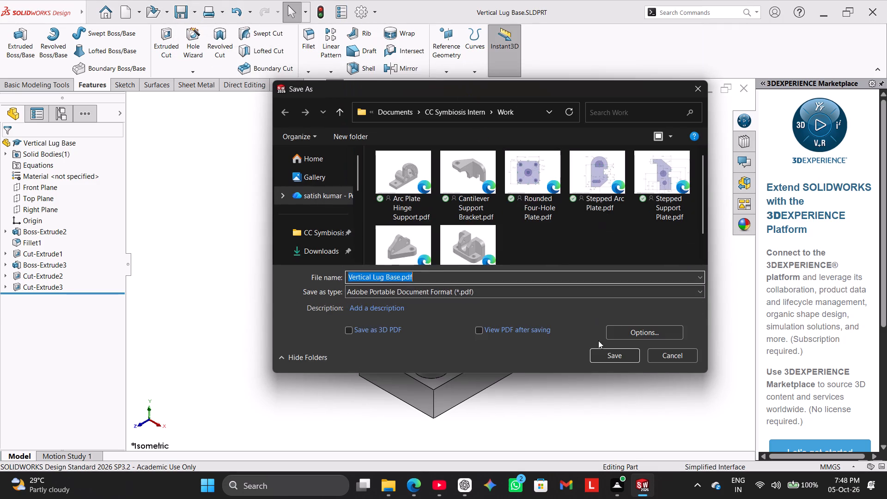
left_click(604, 353)
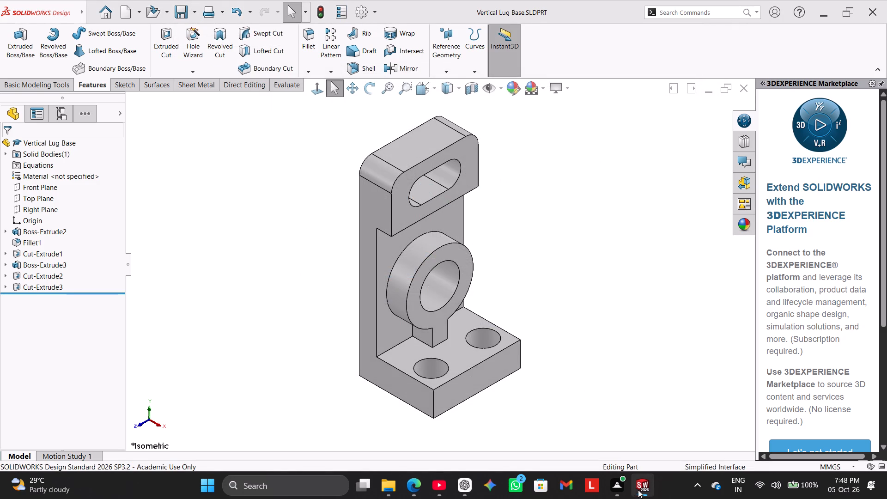